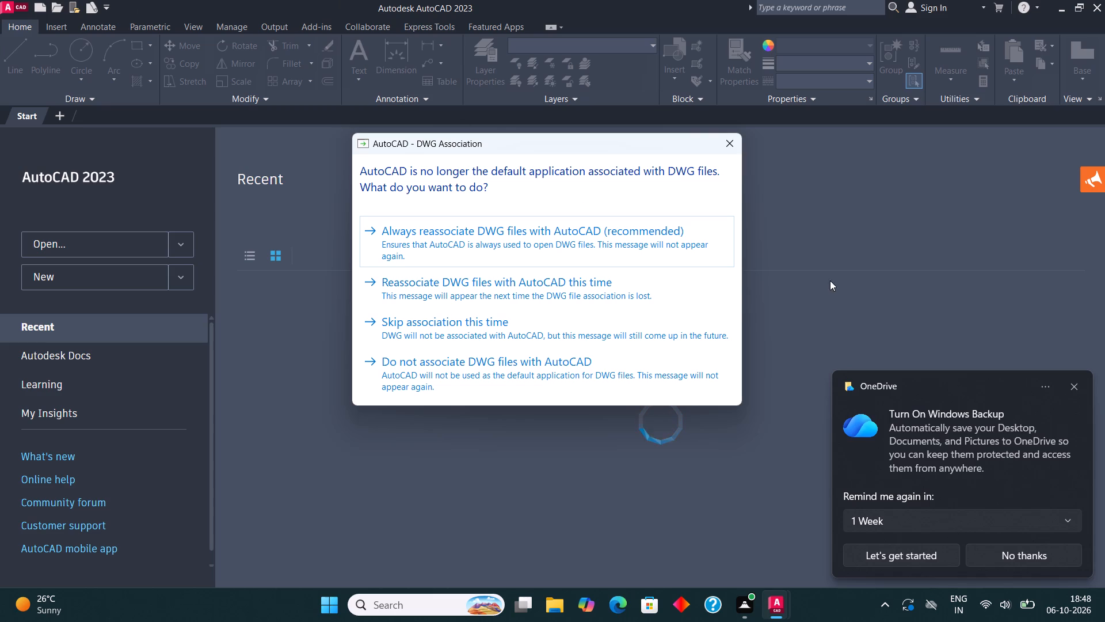
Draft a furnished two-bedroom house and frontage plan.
Start a new drawing from the acadiso.dwt template and dismiss the OneDrive backup notification.
left_click(711, 127)
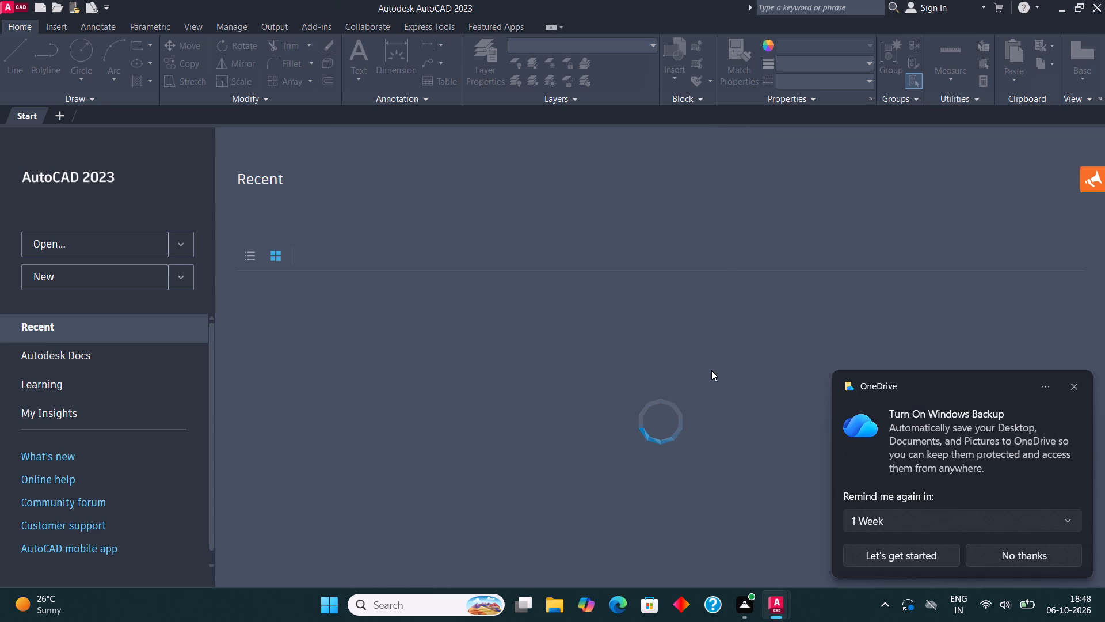
left_click(110, 274)
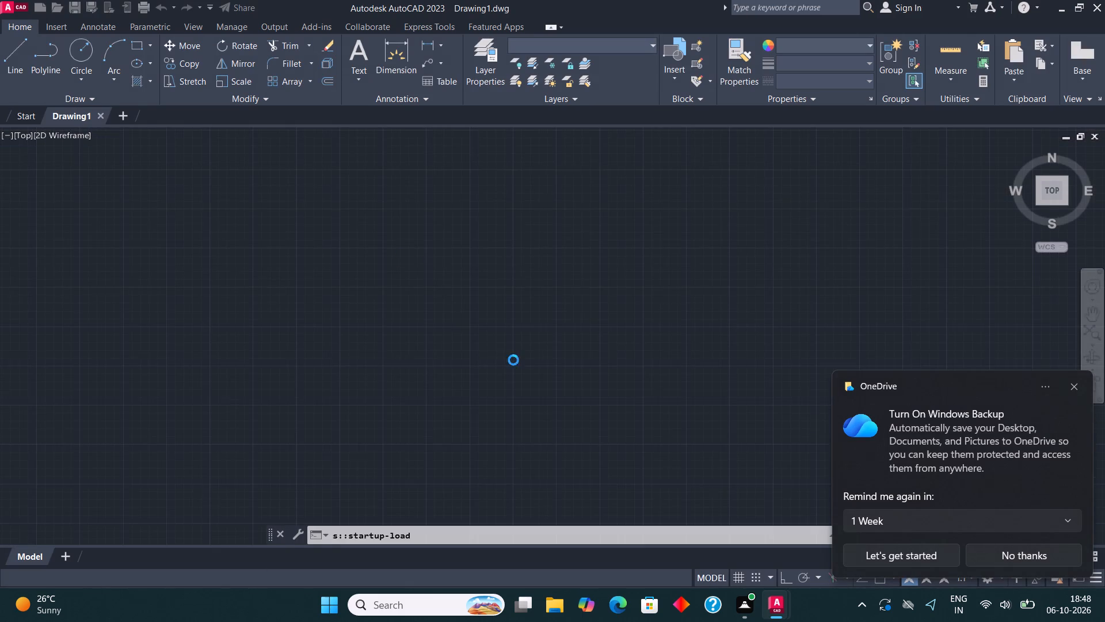
left_click(1072, 388)
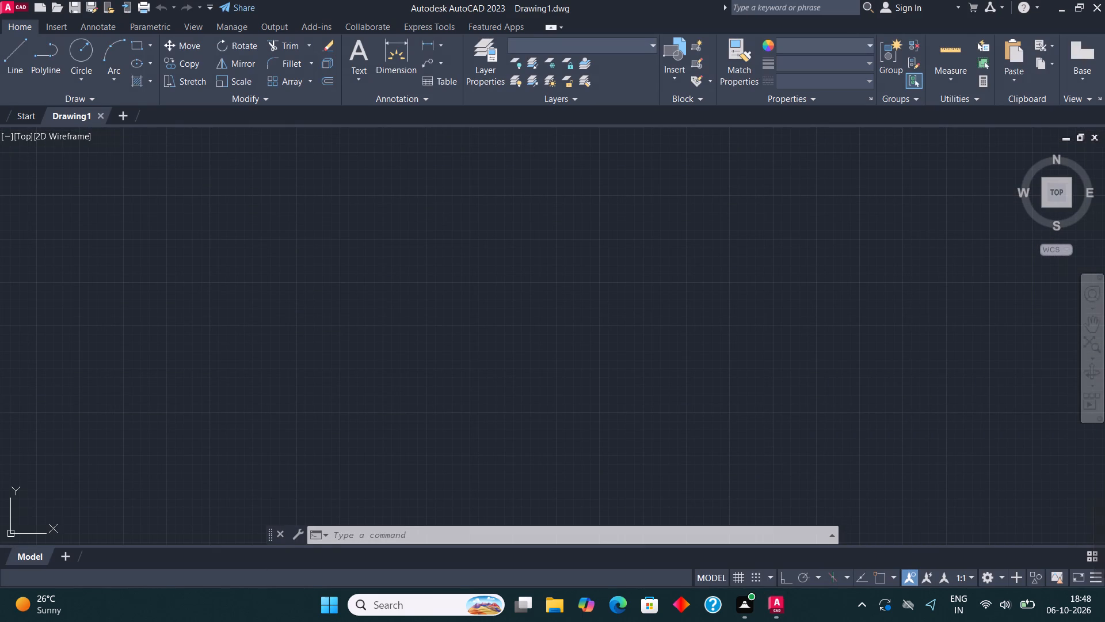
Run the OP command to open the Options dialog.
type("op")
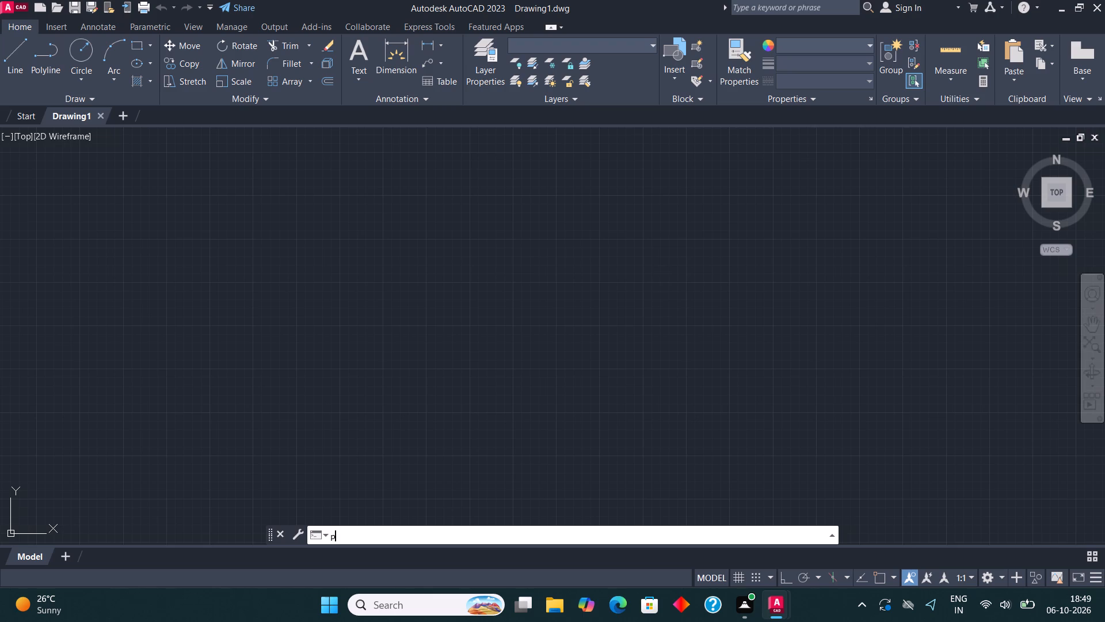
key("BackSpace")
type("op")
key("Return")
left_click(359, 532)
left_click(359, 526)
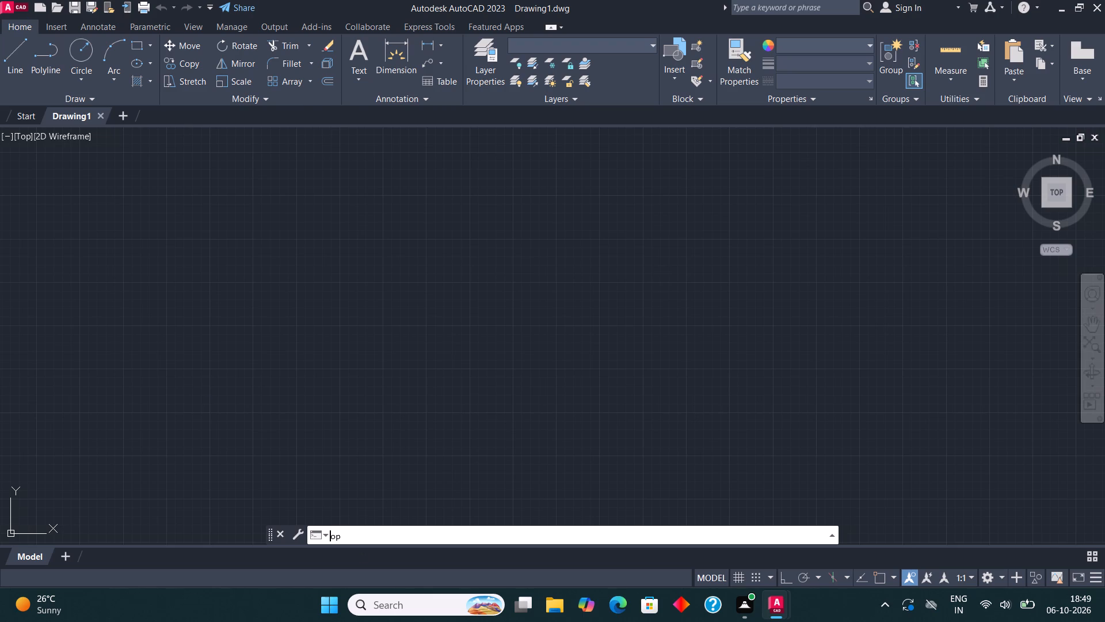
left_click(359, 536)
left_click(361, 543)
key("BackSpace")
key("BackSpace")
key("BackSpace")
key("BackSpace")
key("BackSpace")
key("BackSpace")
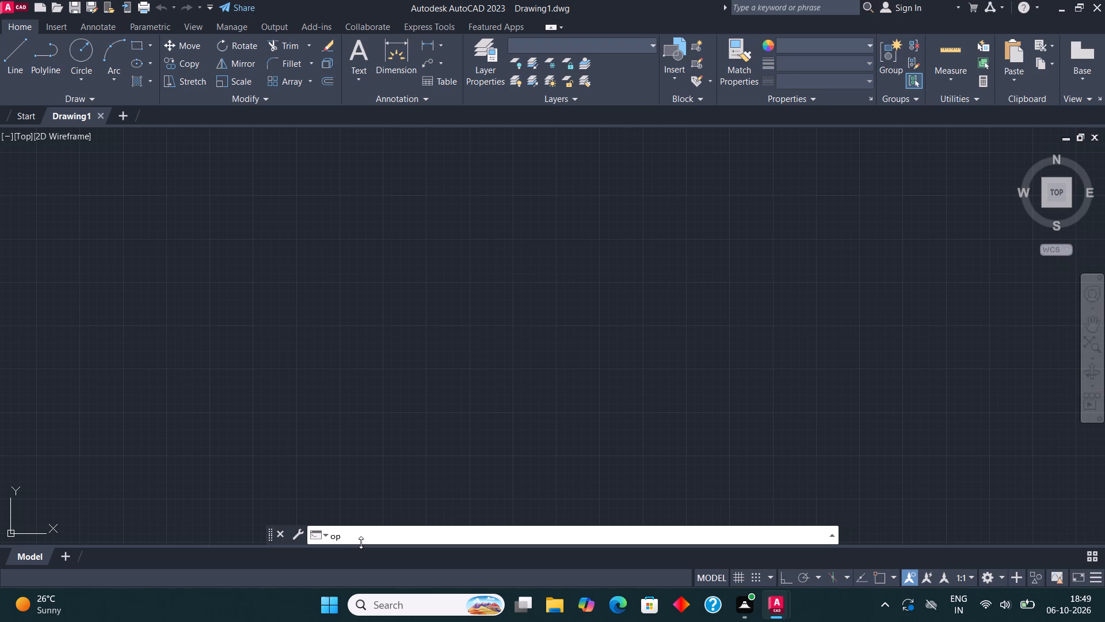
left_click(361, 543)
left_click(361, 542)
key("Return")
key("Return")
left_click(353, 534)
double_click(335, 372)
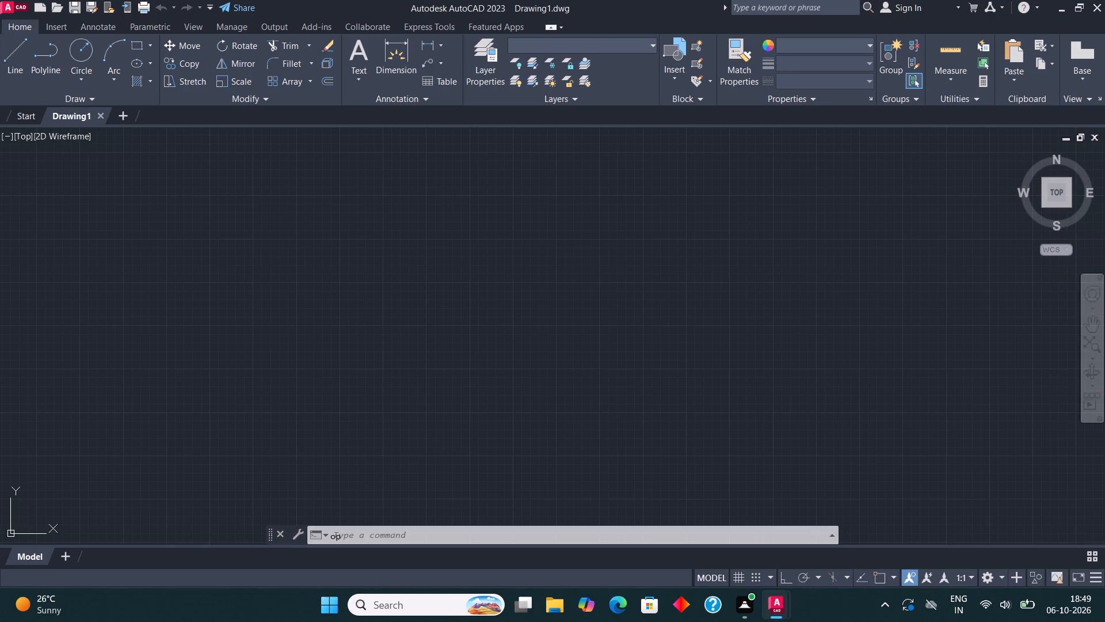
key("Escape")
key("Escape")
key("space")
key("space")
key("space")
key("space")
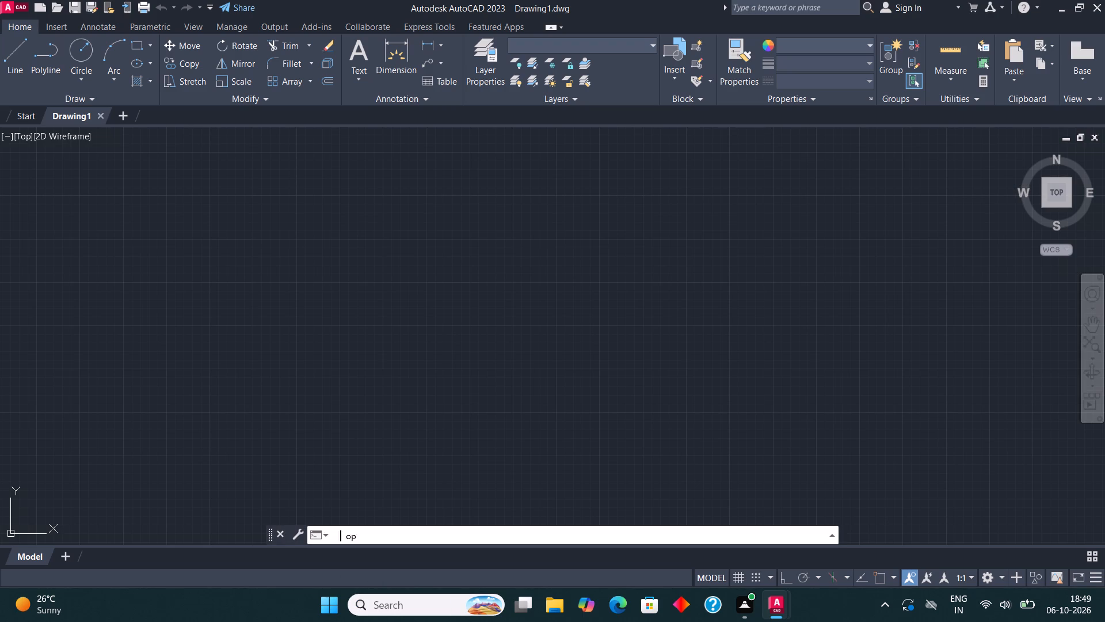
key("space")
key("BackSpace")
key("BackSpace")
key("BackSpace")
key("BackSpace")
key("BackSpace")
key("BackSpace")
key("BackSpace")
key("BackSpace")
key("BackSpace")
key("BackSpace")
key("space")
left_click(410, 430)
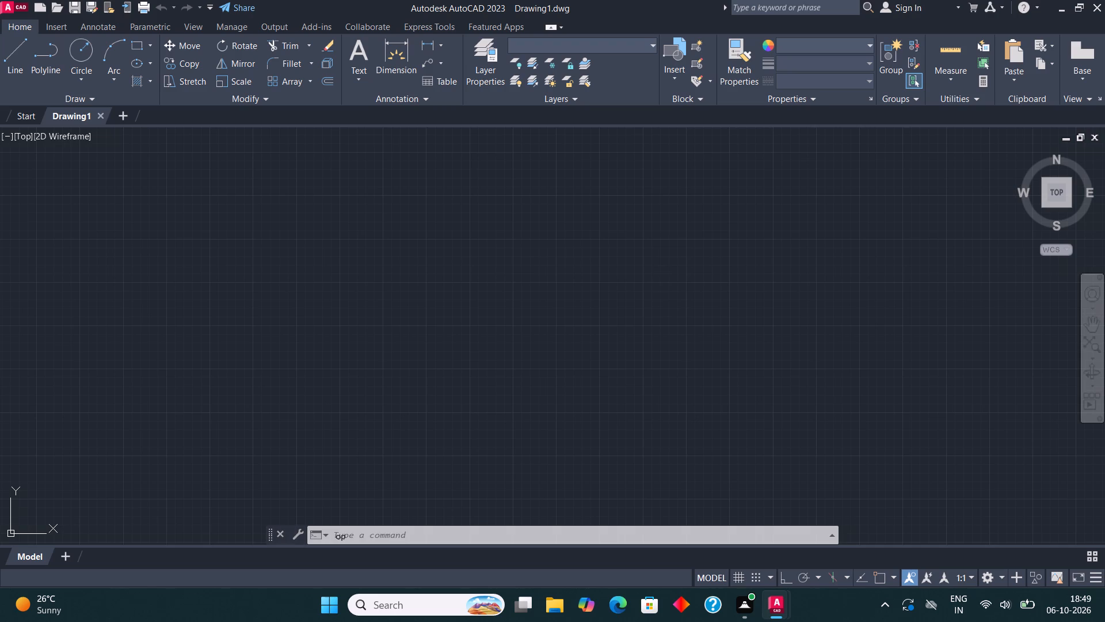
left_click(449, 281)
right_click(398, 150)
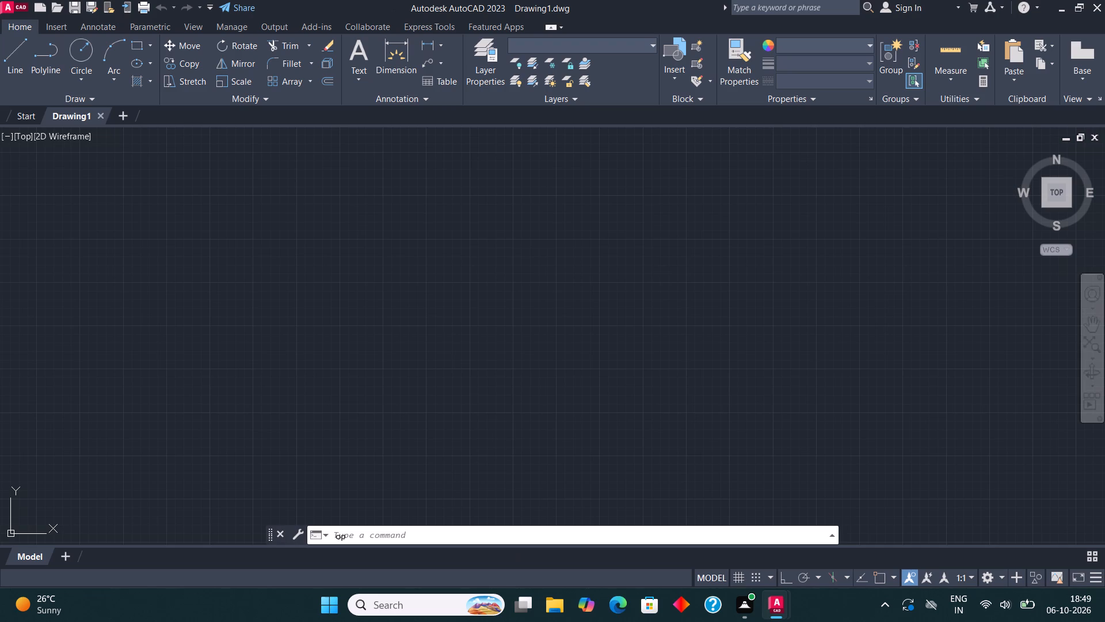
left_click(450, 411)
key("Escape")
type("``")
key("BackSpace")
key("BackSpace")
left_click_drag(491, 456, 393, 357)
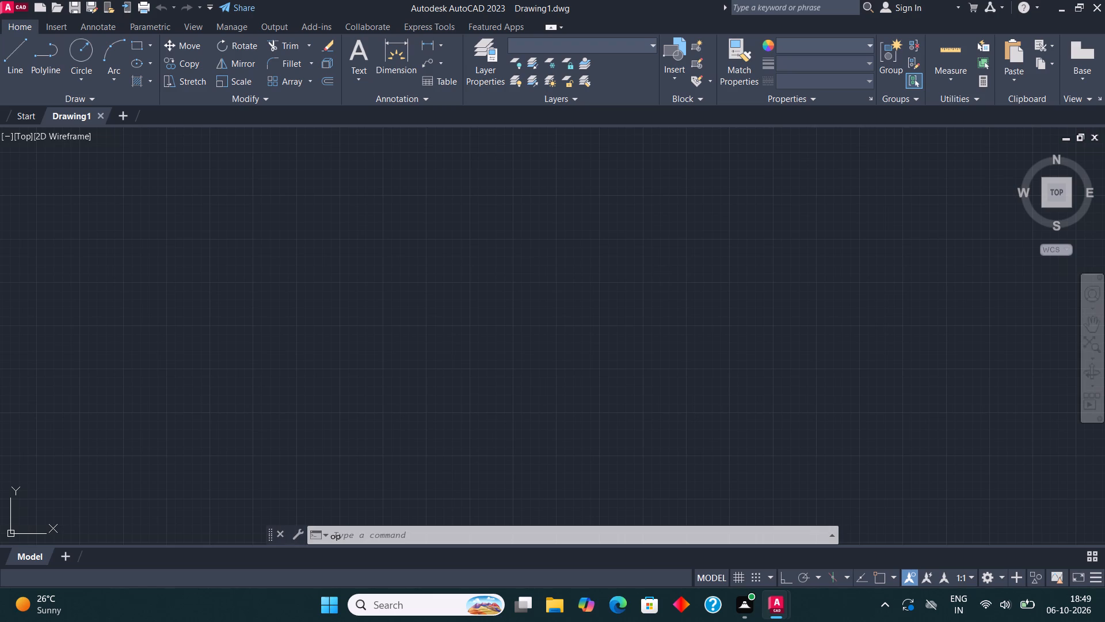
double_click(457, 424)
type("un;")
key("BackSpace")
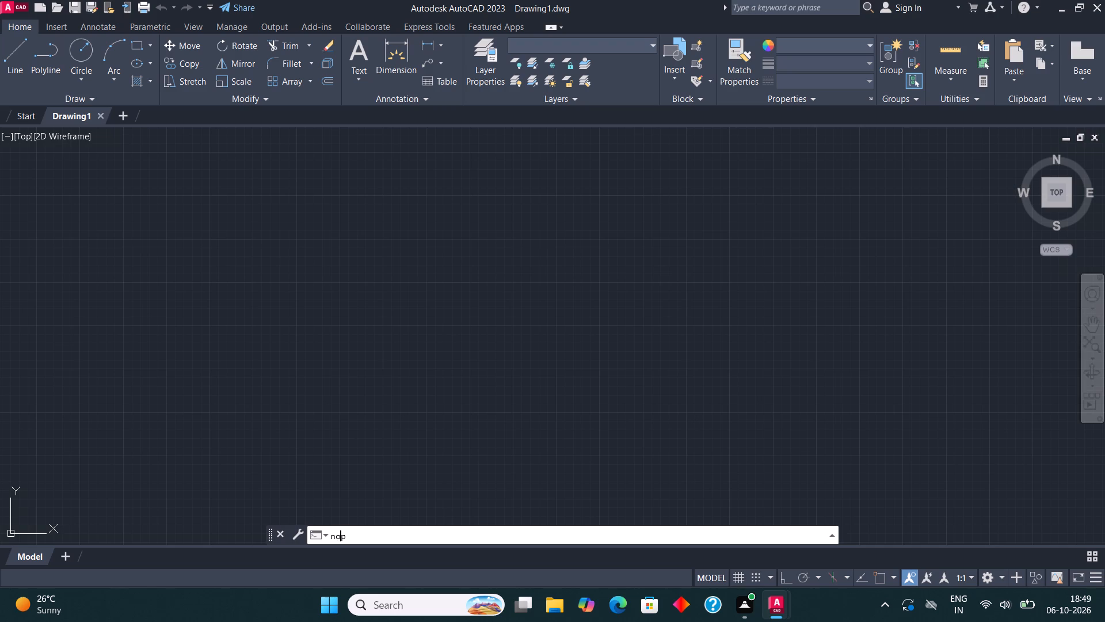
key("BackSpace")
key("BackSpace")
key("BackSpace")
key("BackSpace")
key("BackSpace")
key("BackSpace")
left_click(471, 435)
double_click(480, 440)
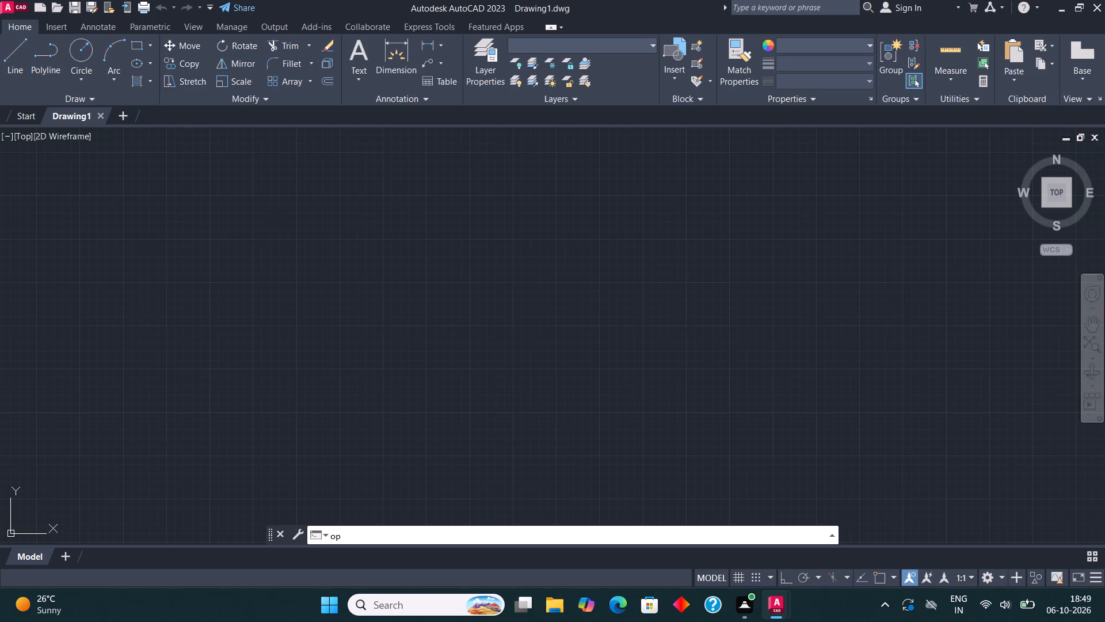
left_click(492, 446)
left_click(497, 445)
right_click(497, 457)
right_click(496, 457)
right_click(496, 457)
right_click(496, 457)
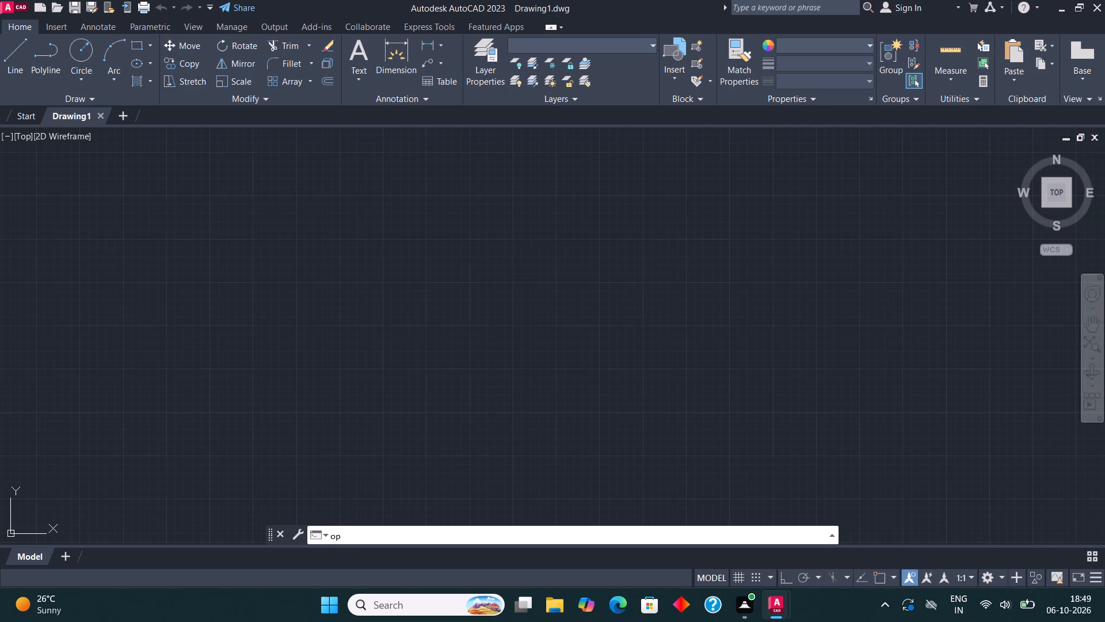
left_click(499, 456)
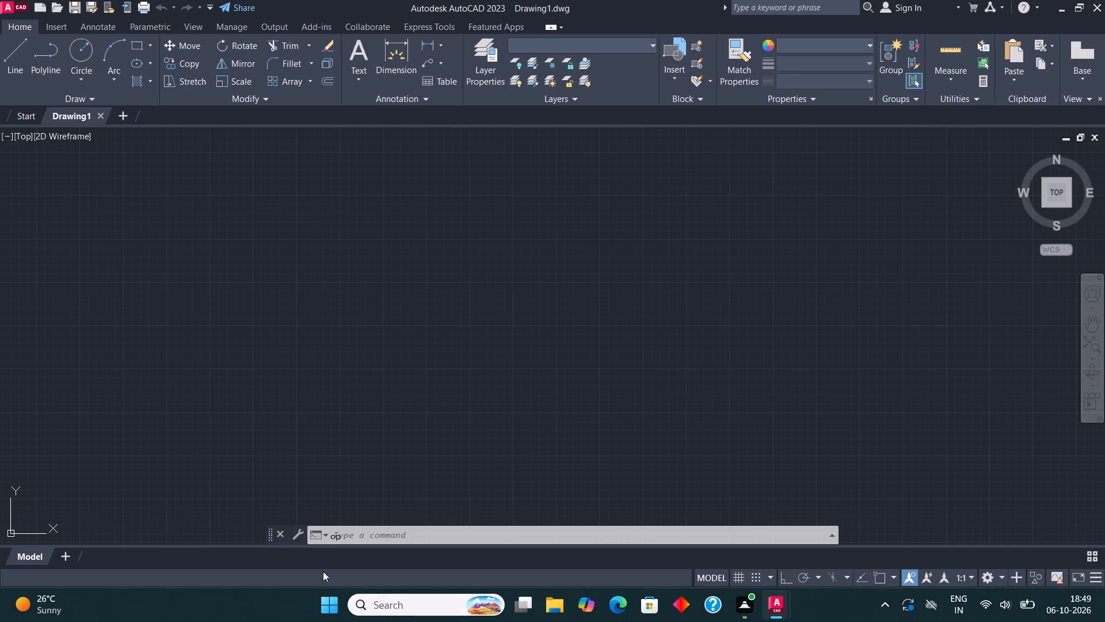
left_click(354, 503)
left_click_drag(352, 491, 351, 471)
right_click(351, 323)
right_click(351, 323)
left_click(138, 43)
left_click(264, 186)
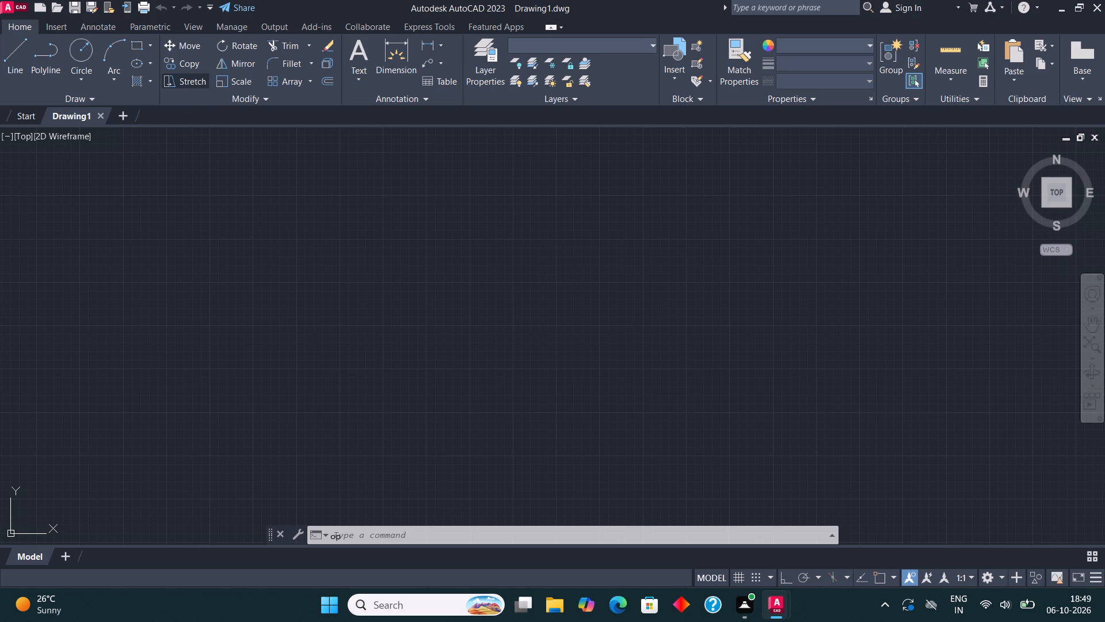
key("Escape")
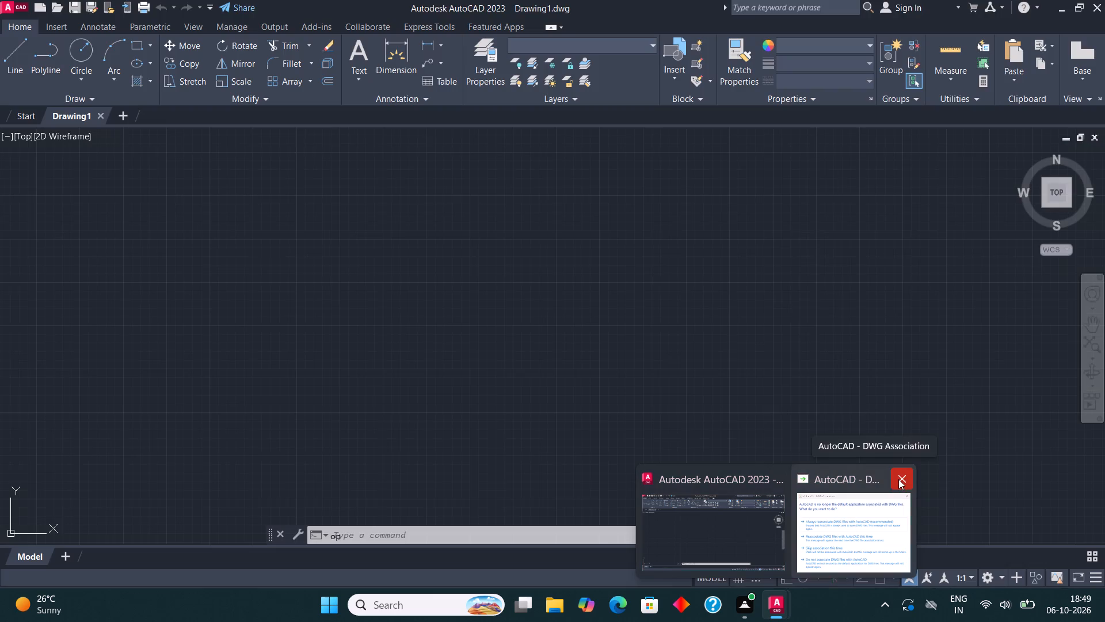
Close the DWG Association dialog that is still open behind the main window, without choosing an association.
left_click(898, 478)
left_click(838, 476)
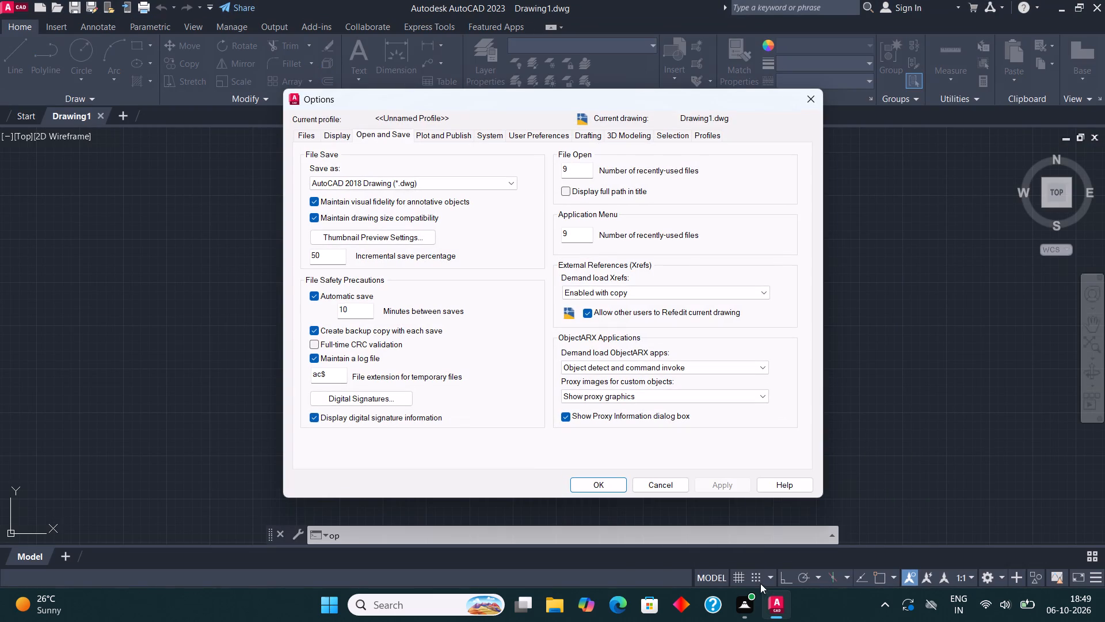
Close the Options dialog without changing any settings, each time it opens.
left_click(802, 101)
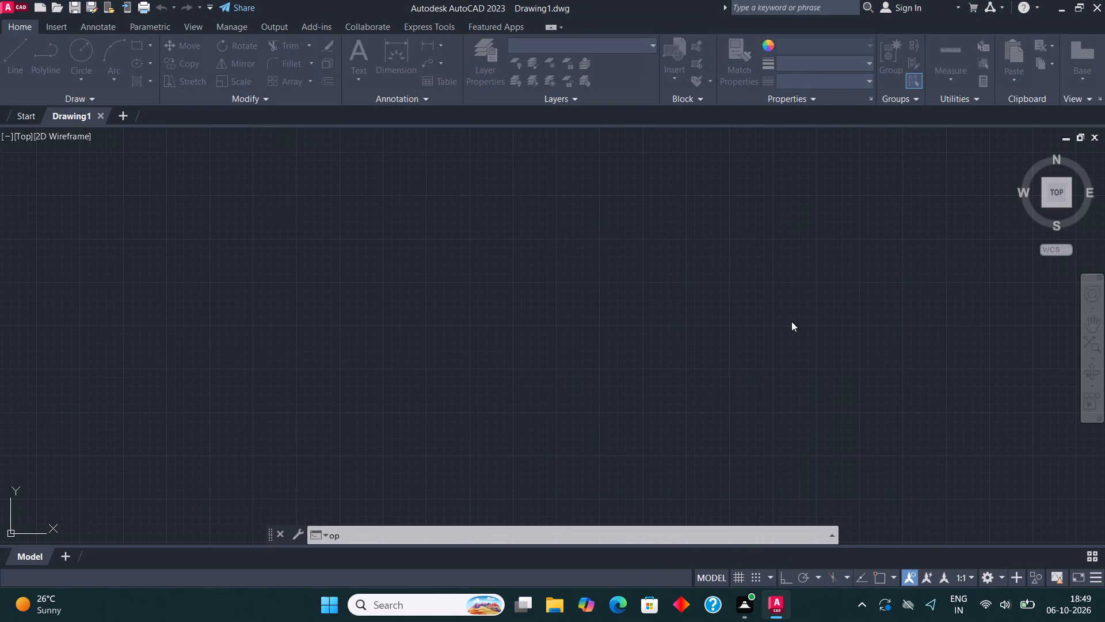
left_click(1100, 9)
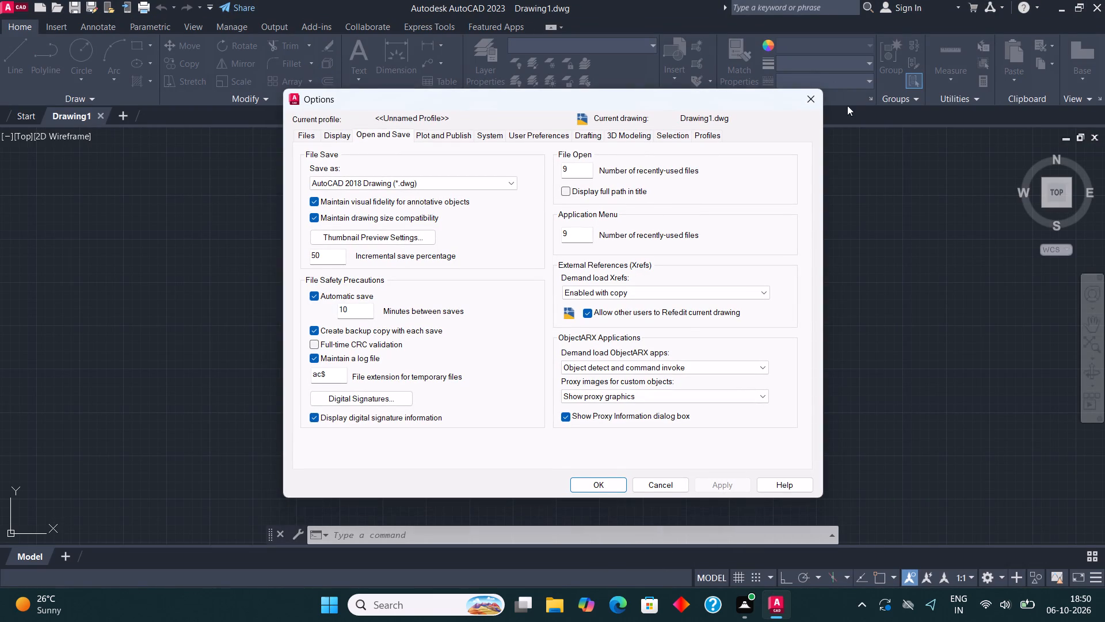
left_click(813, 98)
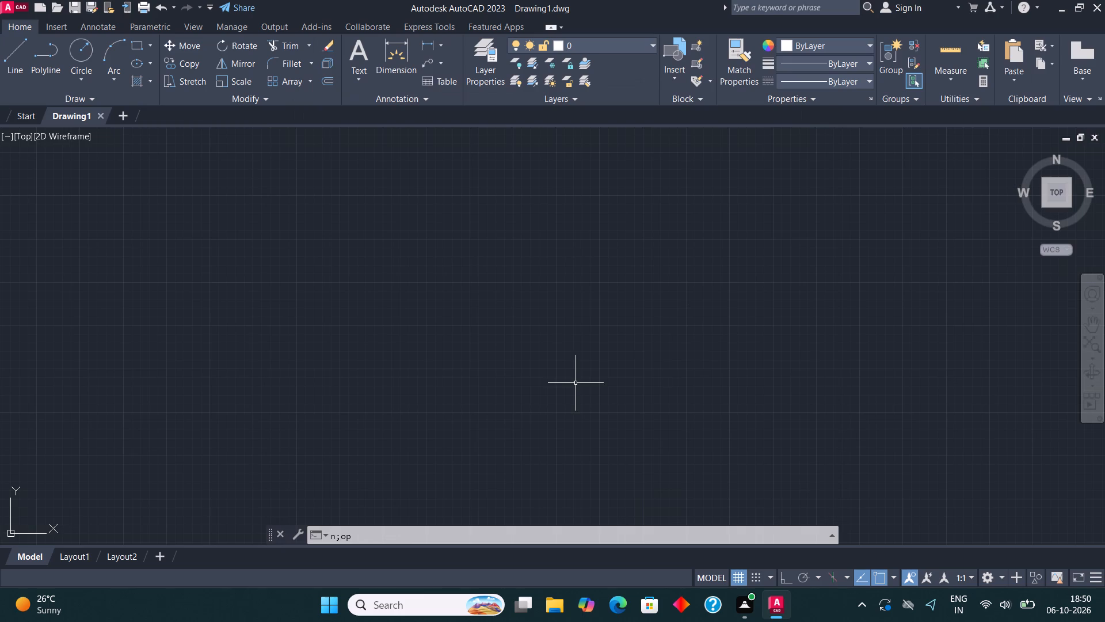
Close AutoCAD with the new, empty drawing.
left_click(1104, 0)
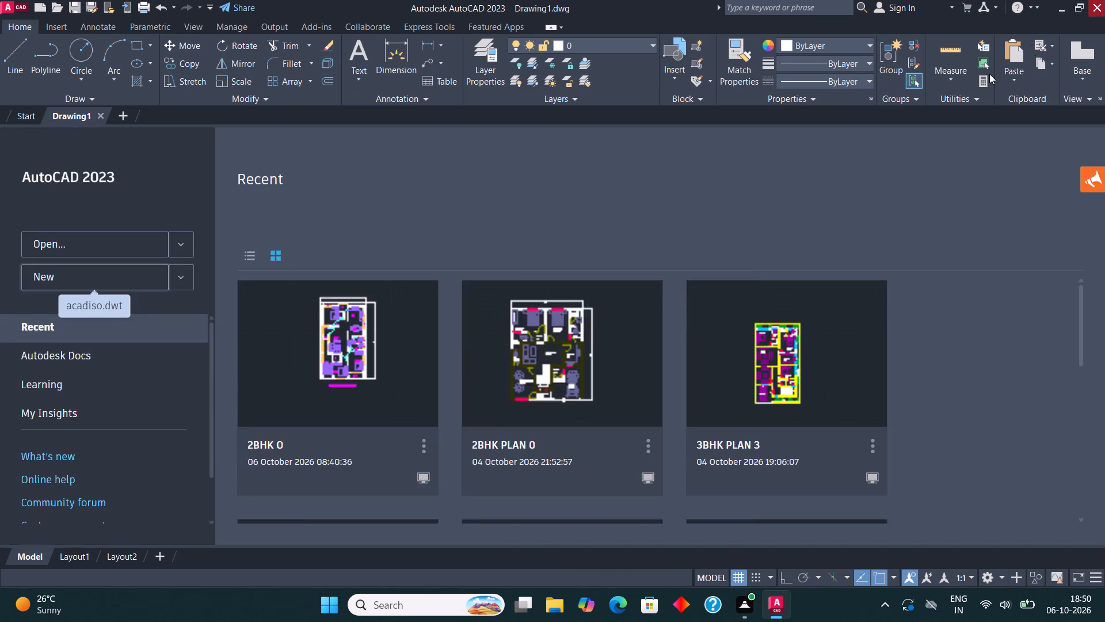
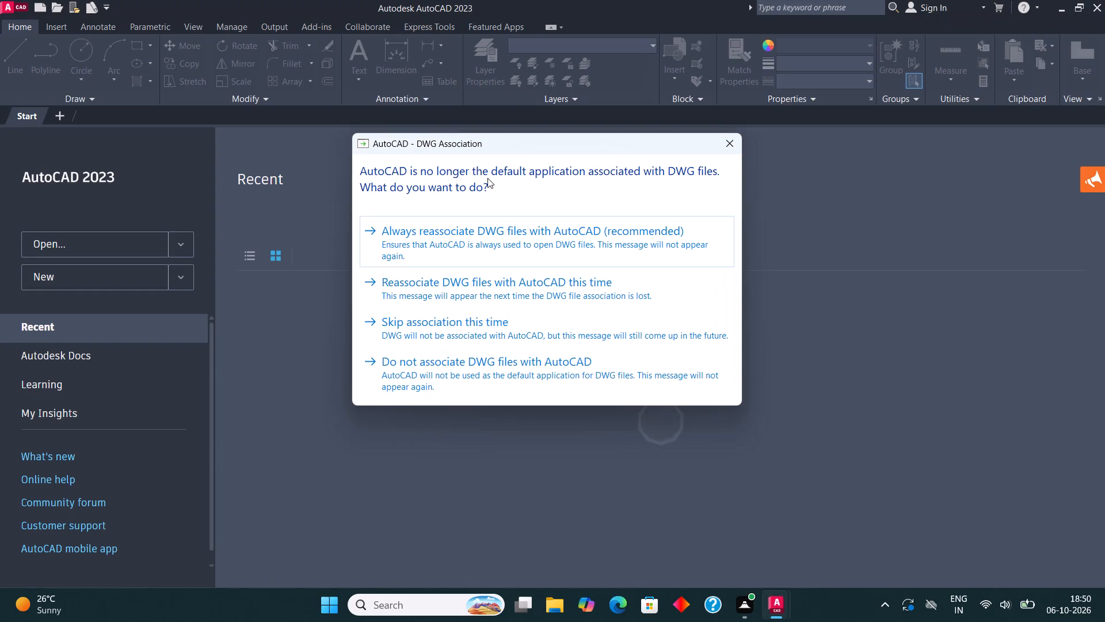
Close the DWG Association dialog without choosing an association and start a new drawing.
left_click(730, 142)
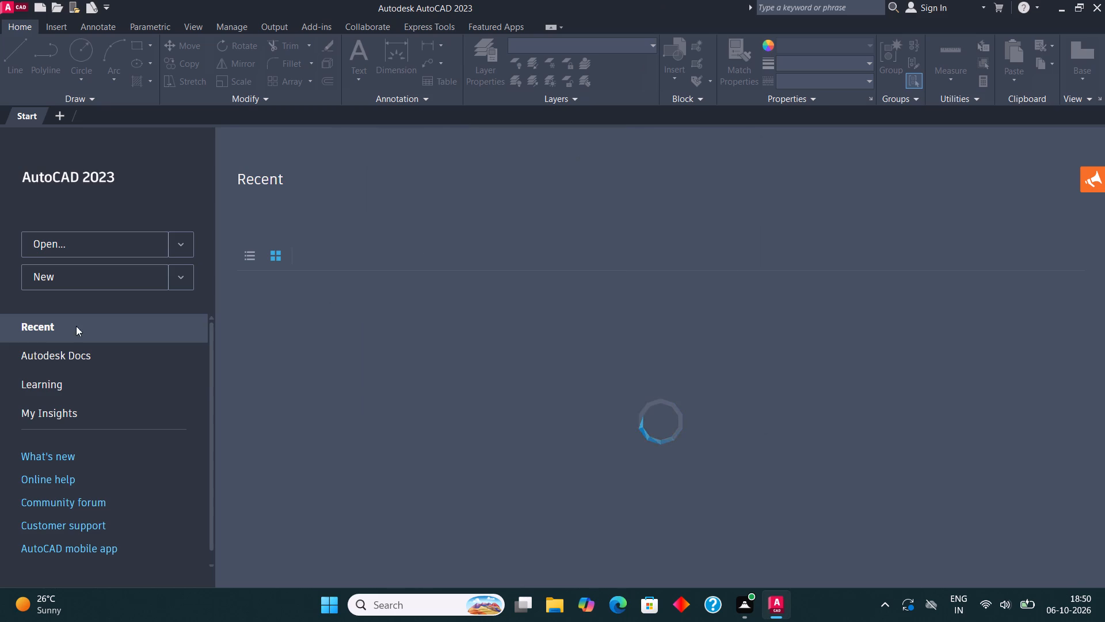
left_click(92, 272)
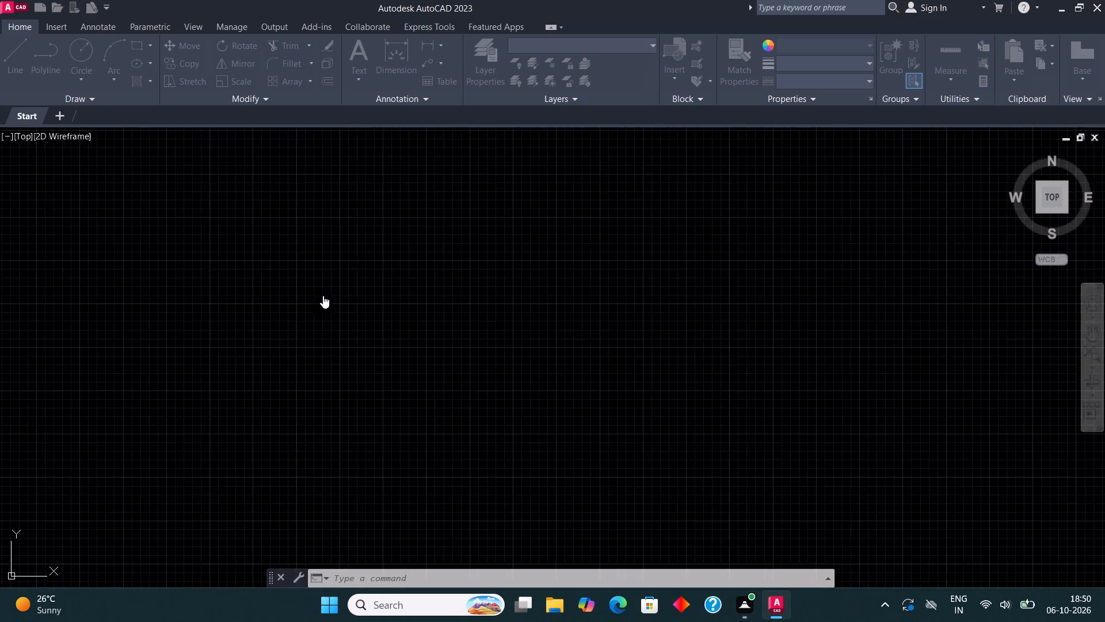
Open the Options dialog with the OP command and accept it without changing any settings.
type("op")
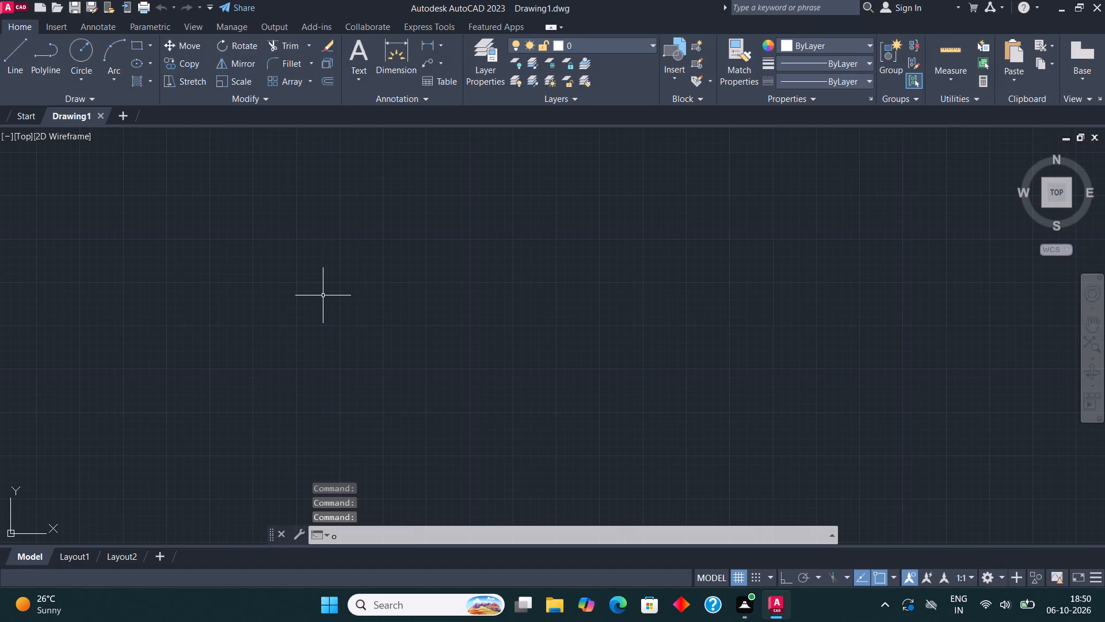
key("Return")
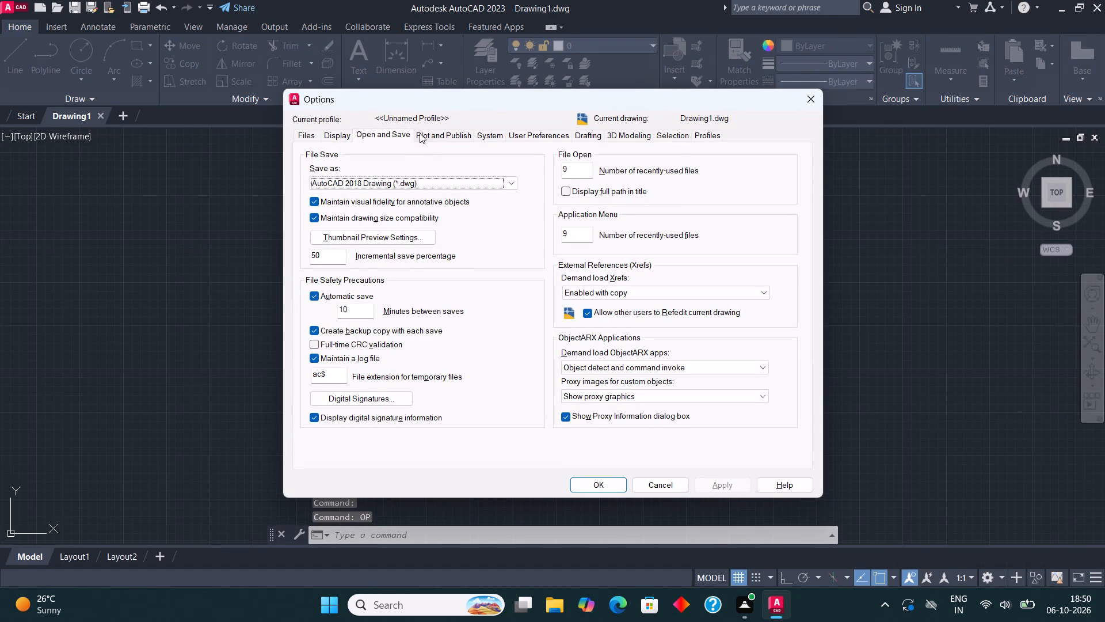
left_click(609, 484)
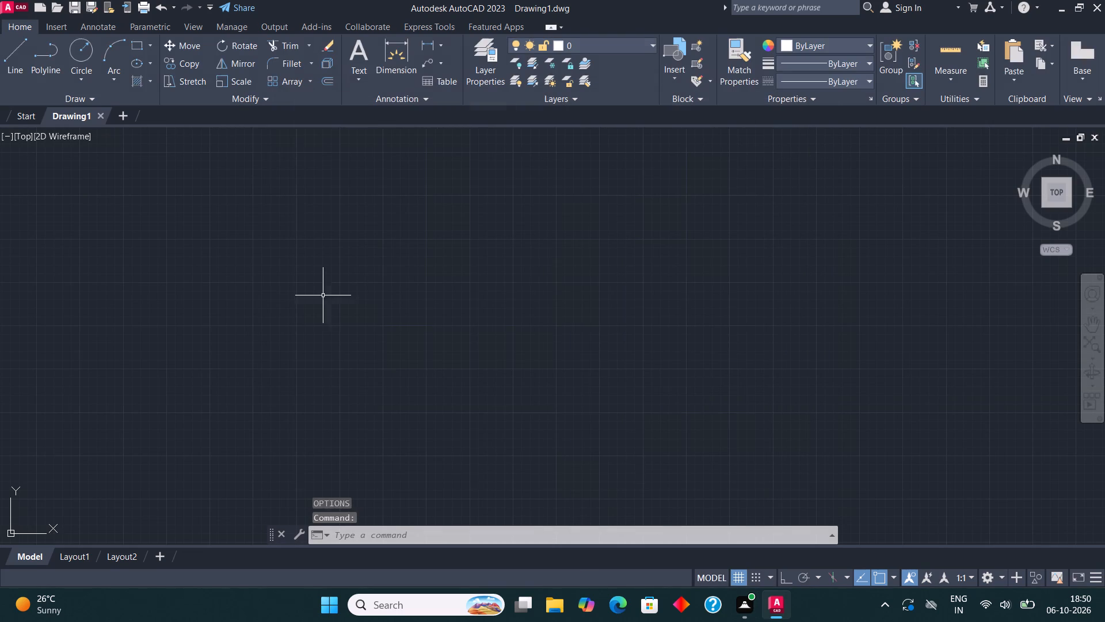
Set the drawing units to Architectural length with 0'-0" precision and the insertion scale to Inches.
type("un")
key("Return")
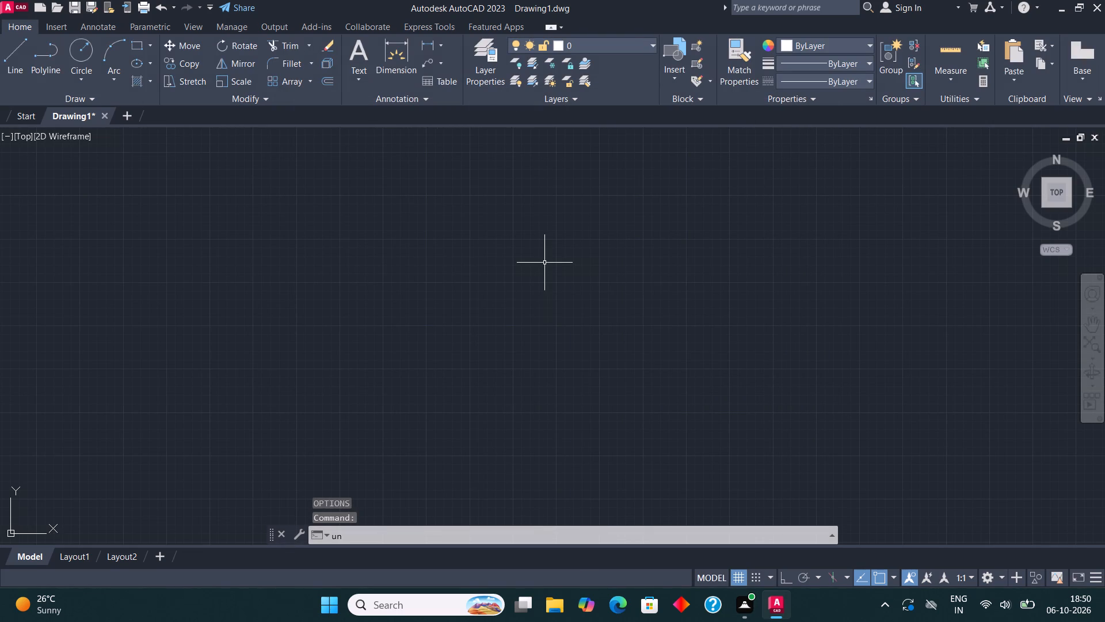
left_click(529, 204)
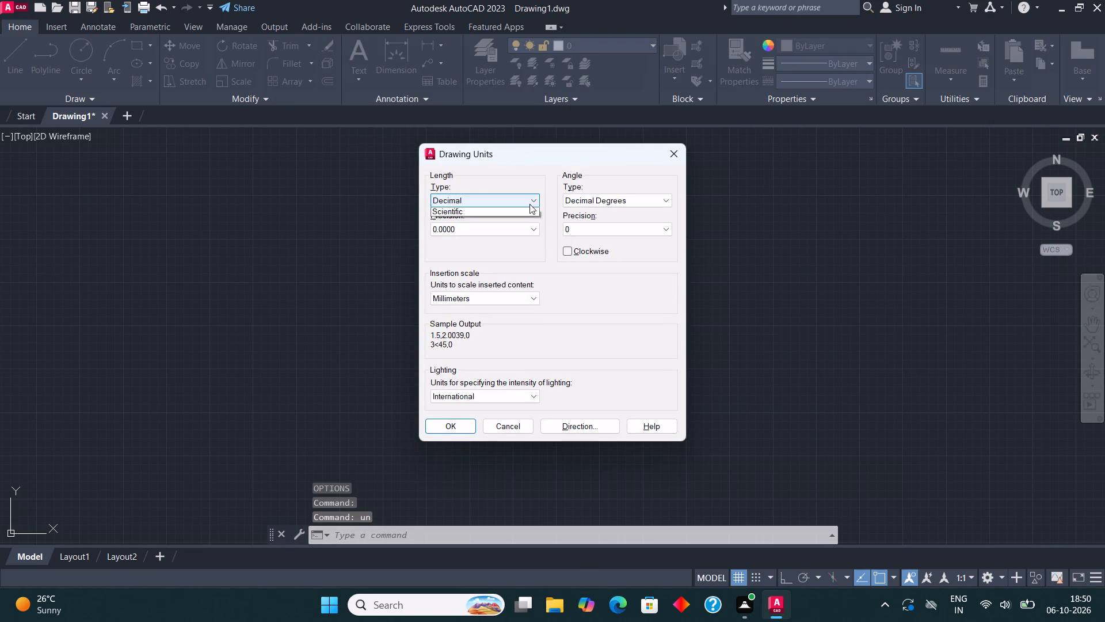
left_click(510, 217)
left_click(505, 229)
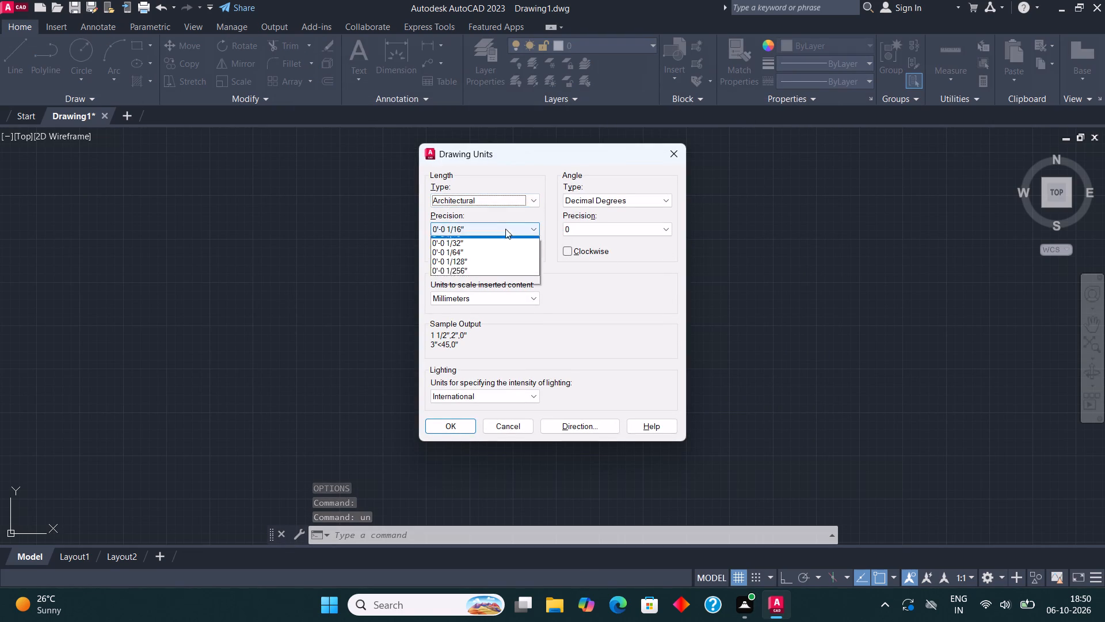
left_click(501, 238)
left_click(487, 302)
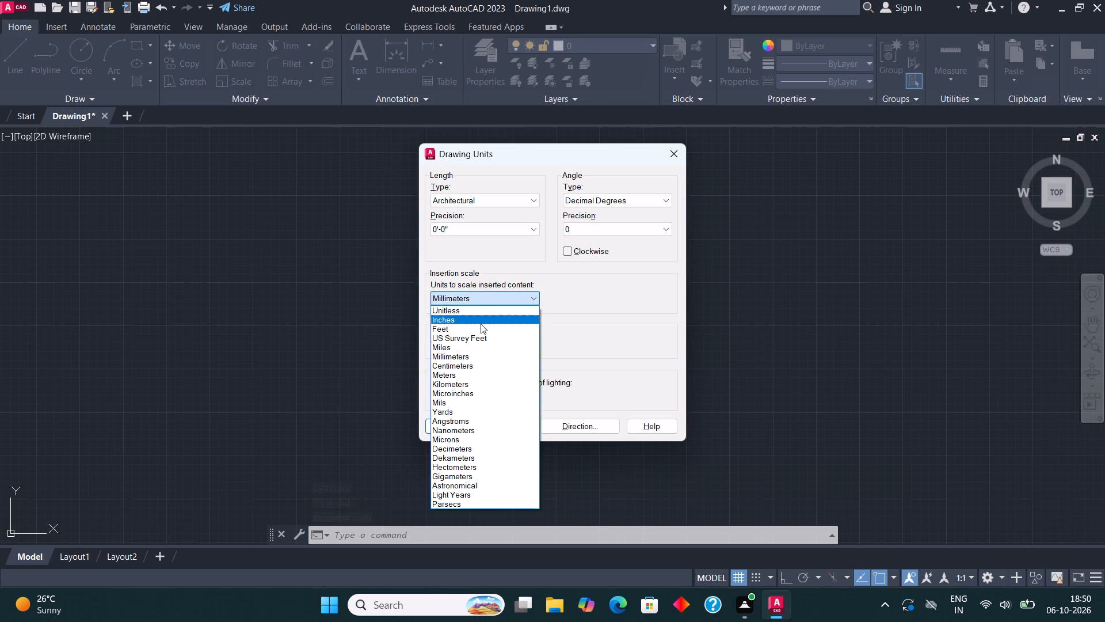
left_click(481, 324)
left_click(464, 427)
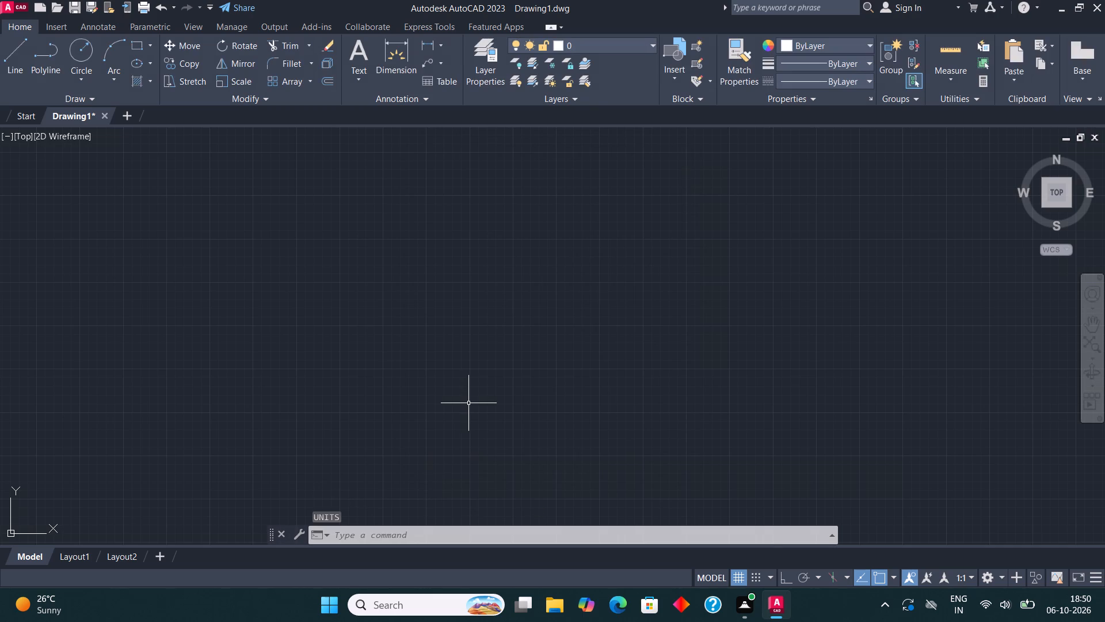
Modify the ISO-25 dimension style's primary units to Architectural format with 0'-0" precision.
type("dim")
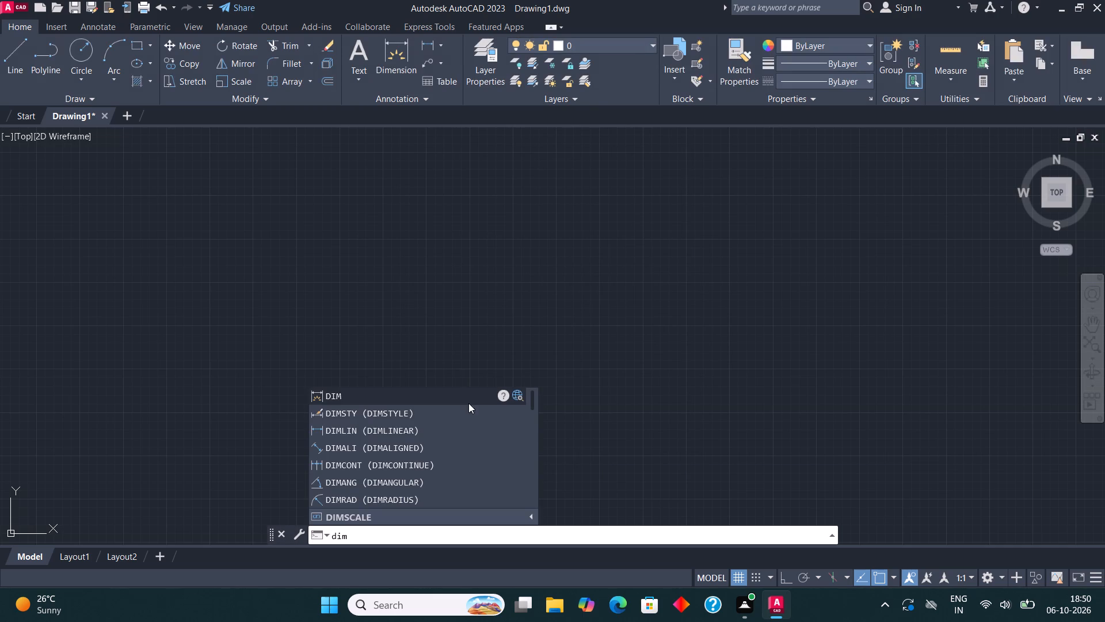
left_click(372, 412)
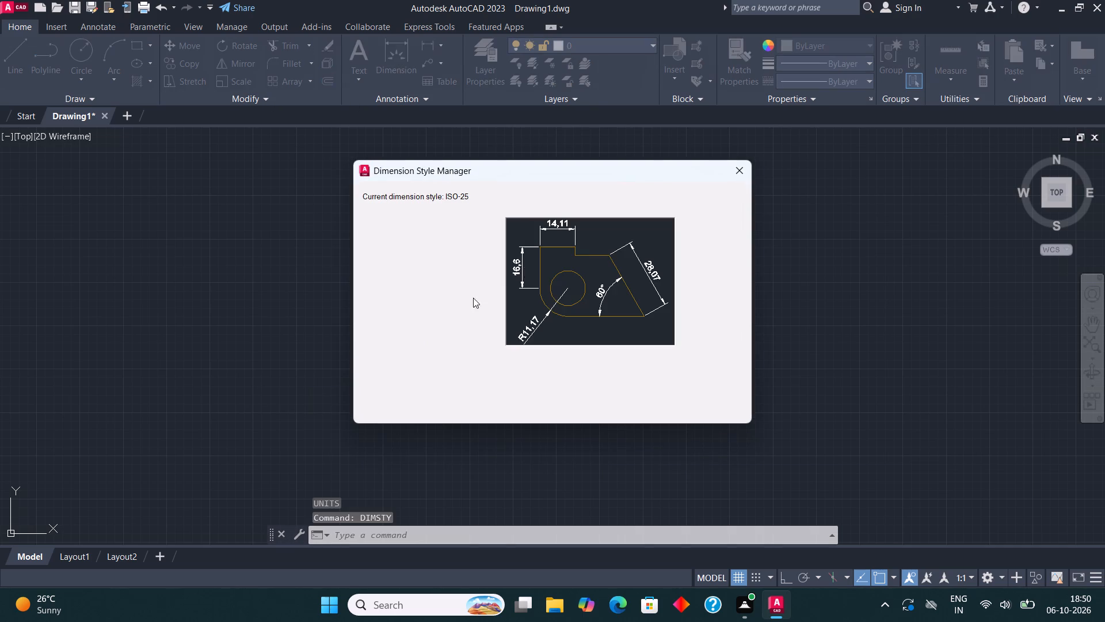
left_click(717, 272)
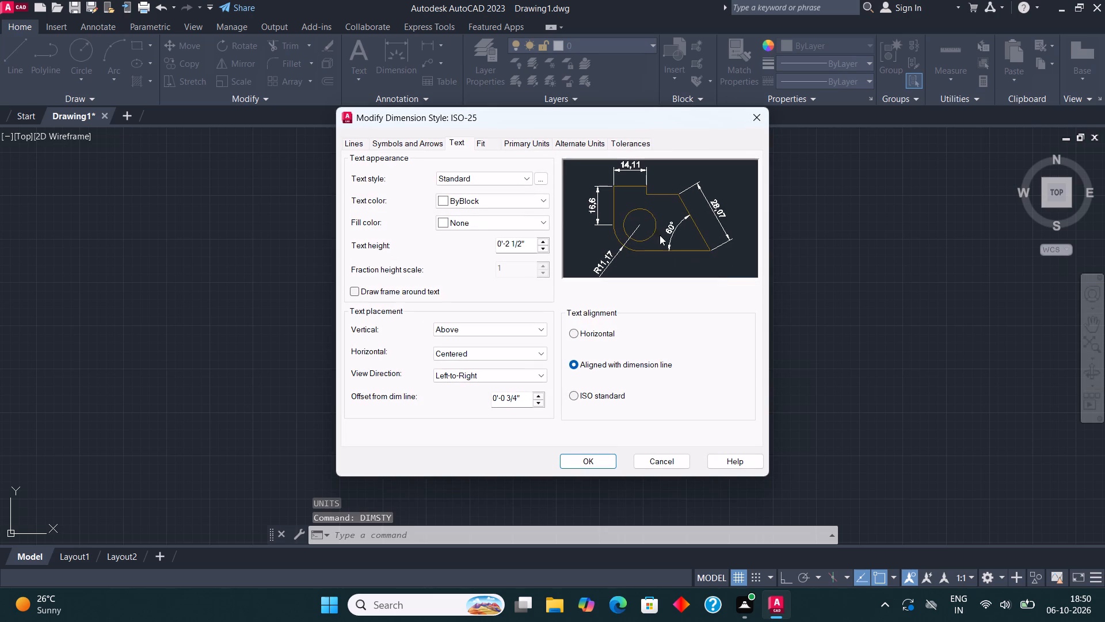
left_click(528, 137)
left_click(529, 144)
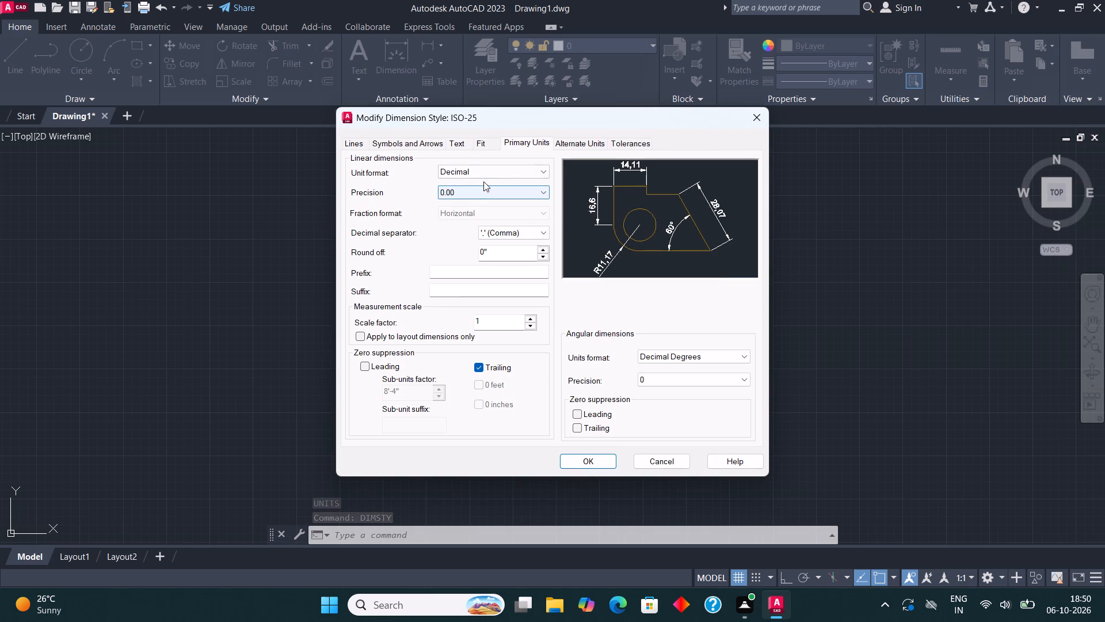
left_click(485, 172)
left_click(477, 214)
left_click(479, 184)
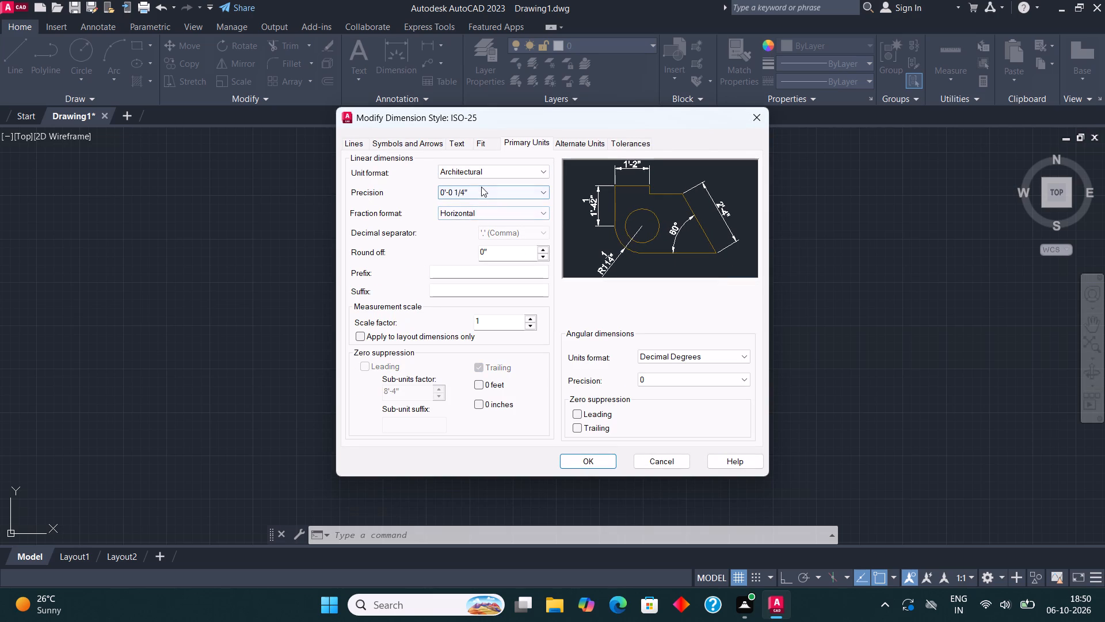
left_click(481, 187)
left_click(470, 201)
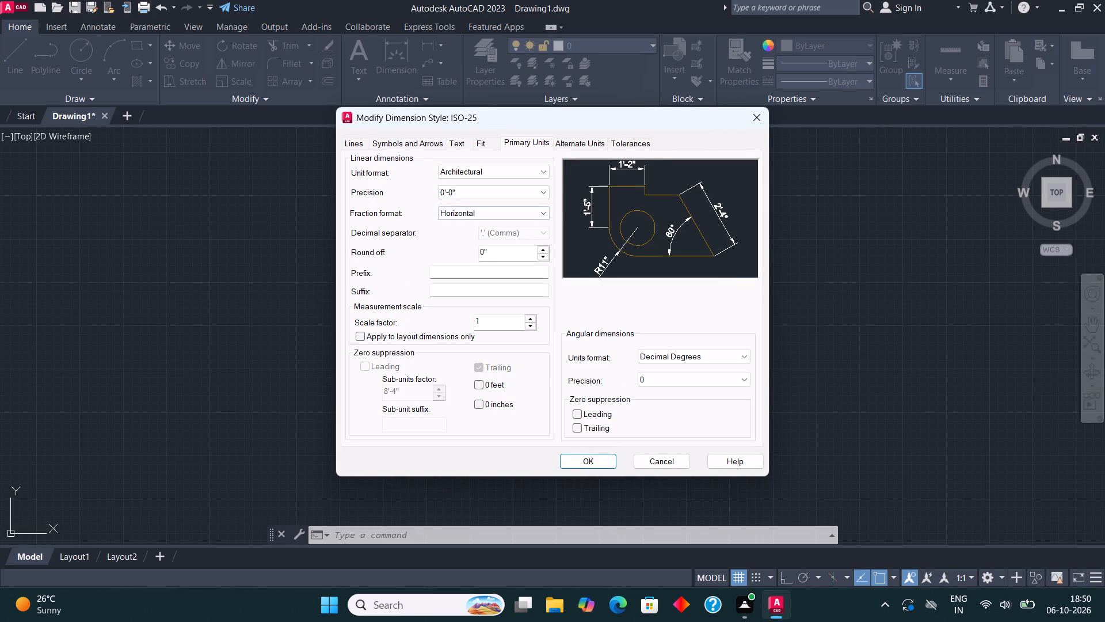
Set the ISO-25 dimension text height to 5", make the style current and close the Dimension Style Manager.
left_click(451, 147)
left_click_drag(528, 233, 510, 236)
left_click_drag(528, 242, 480, 236)
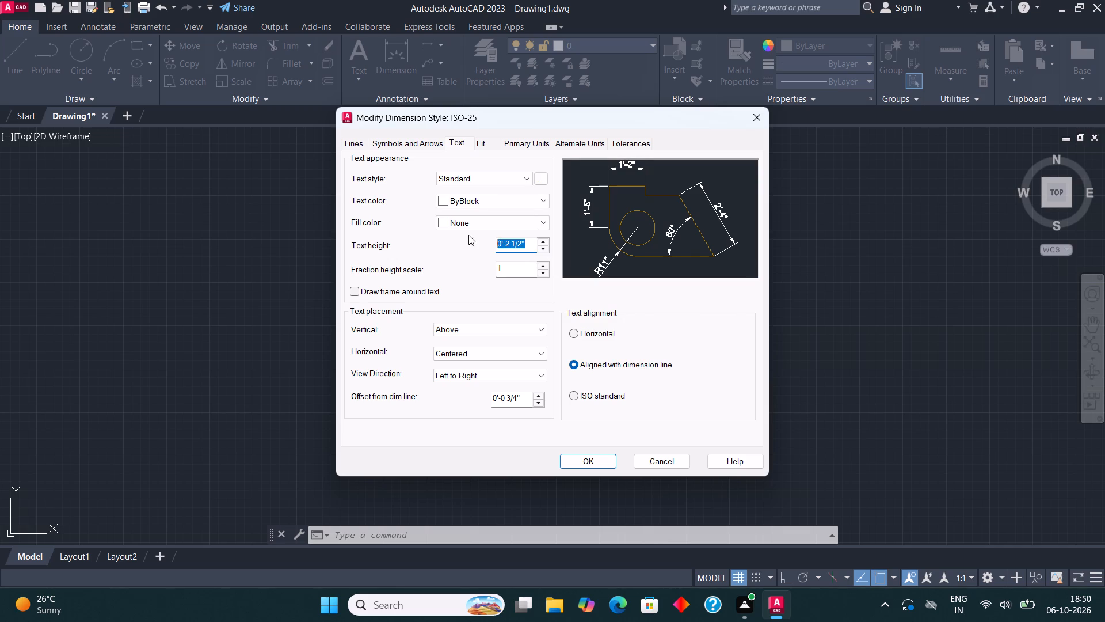
type("5\"")
left_click(586, 461)
left_click(712, 219)
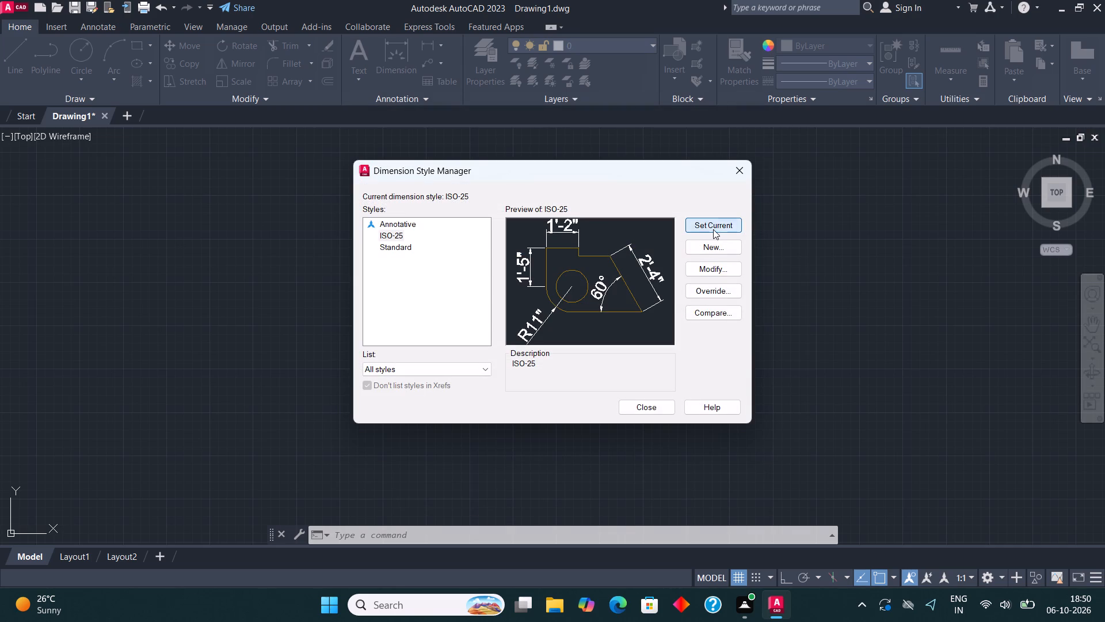
left_click(630, 408)
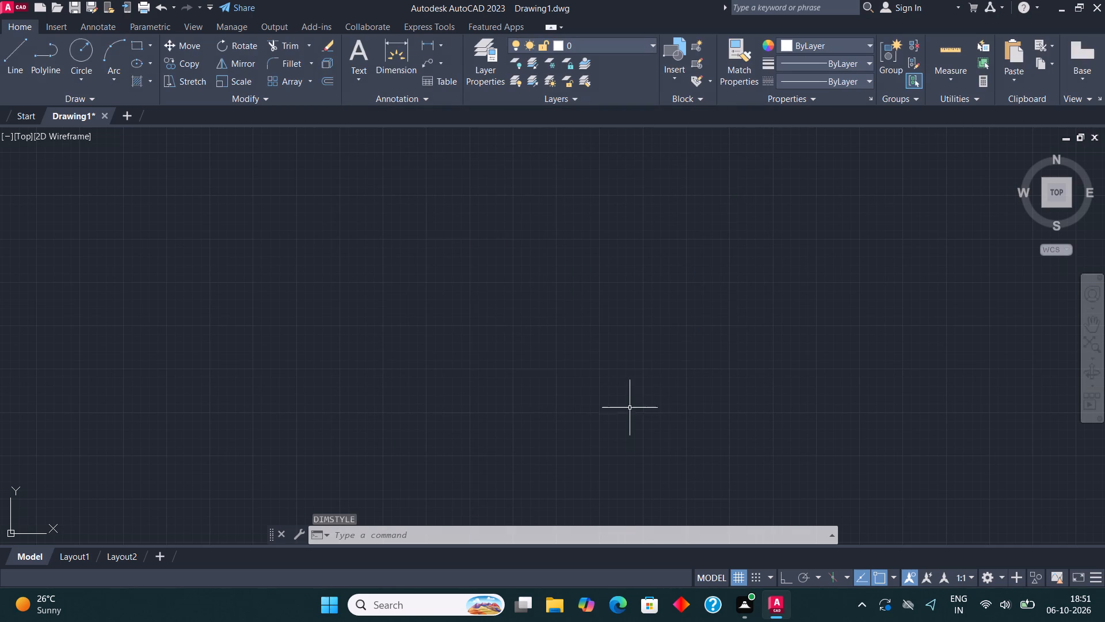
Draw a closed rectangular outline 20' wide and 40' high using the Line command with Ortho on.
left_click(138, 44)
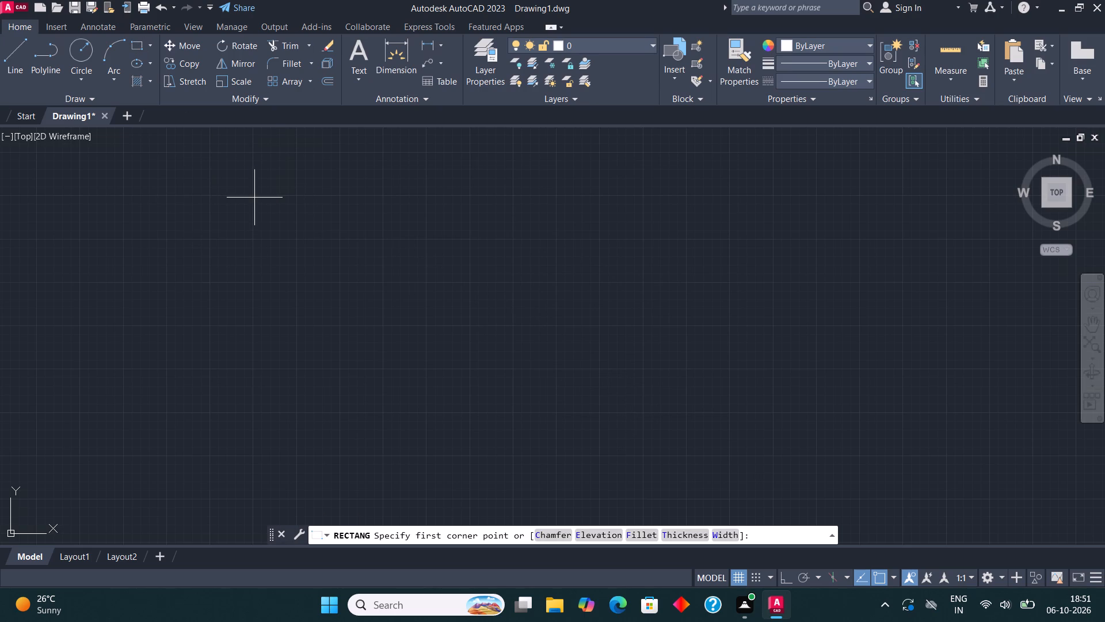
key("Escape")
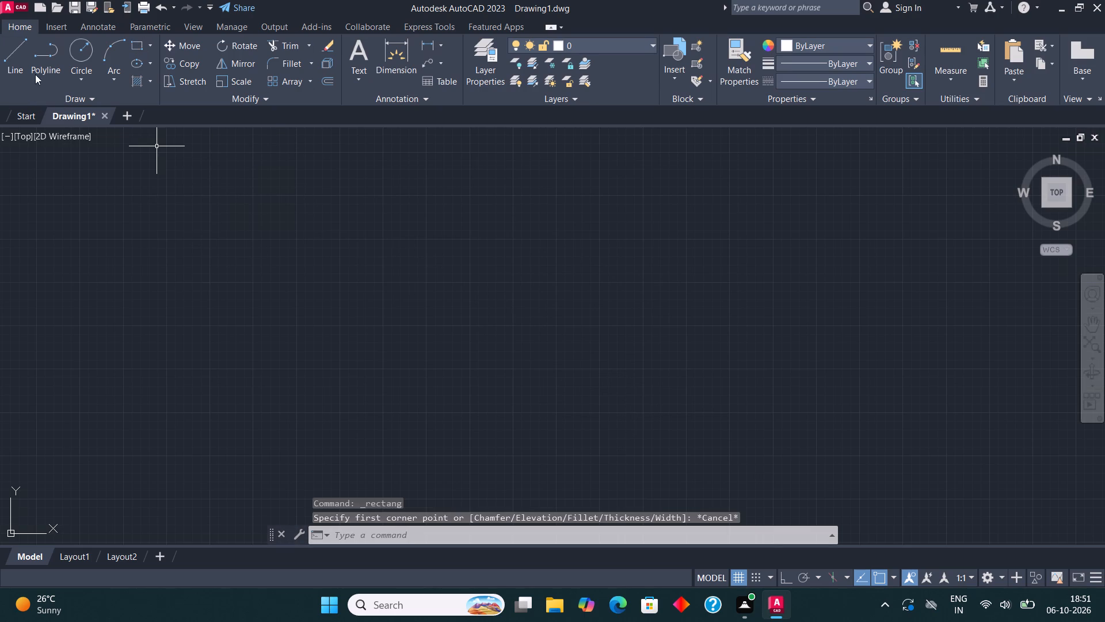
left_click(14, 55)
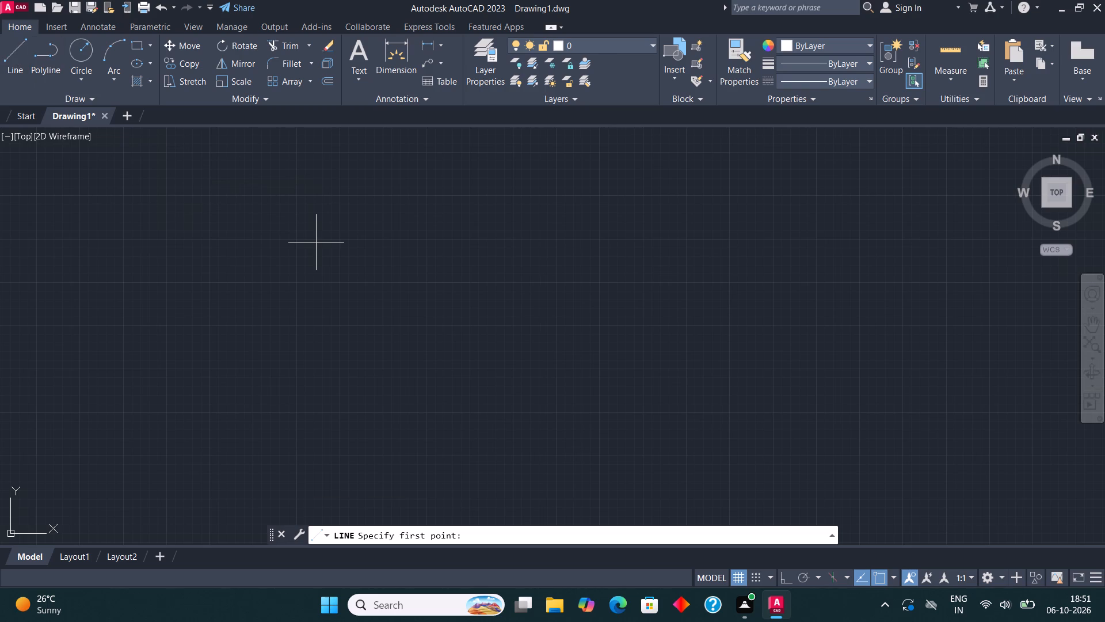
key("F8")
left_click(316, 242)
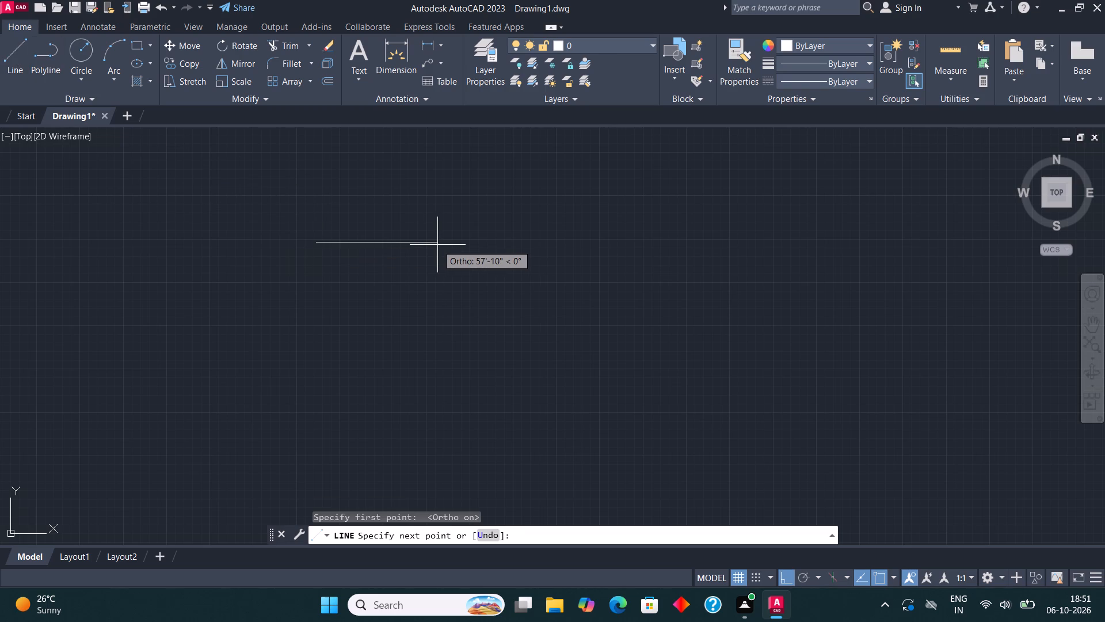
type("20'")
key("Return")
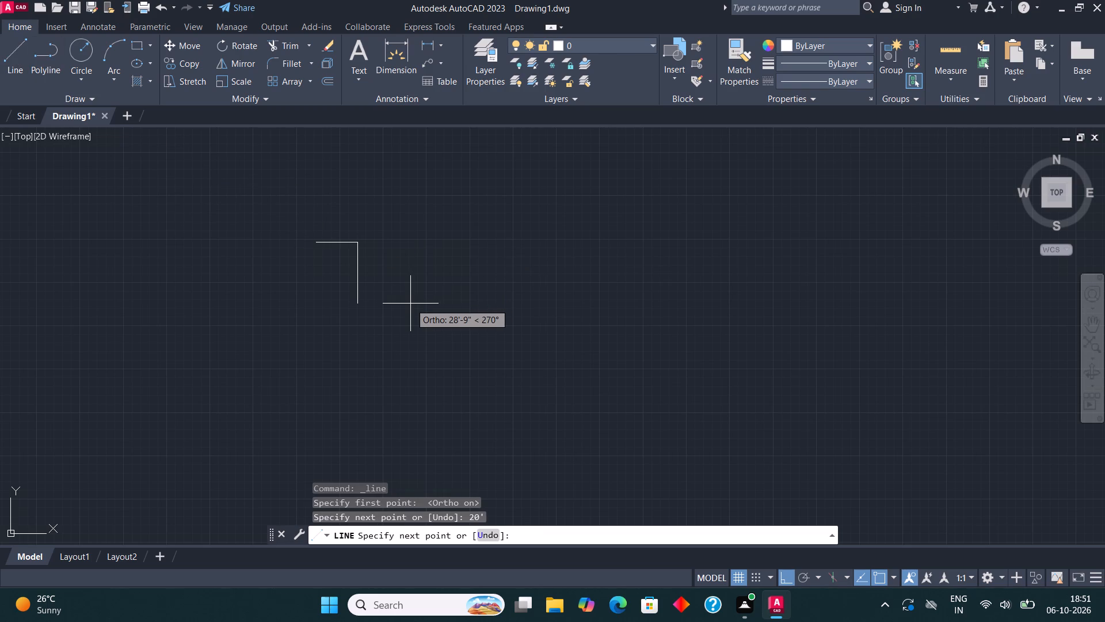
type("40'")
key("Return")
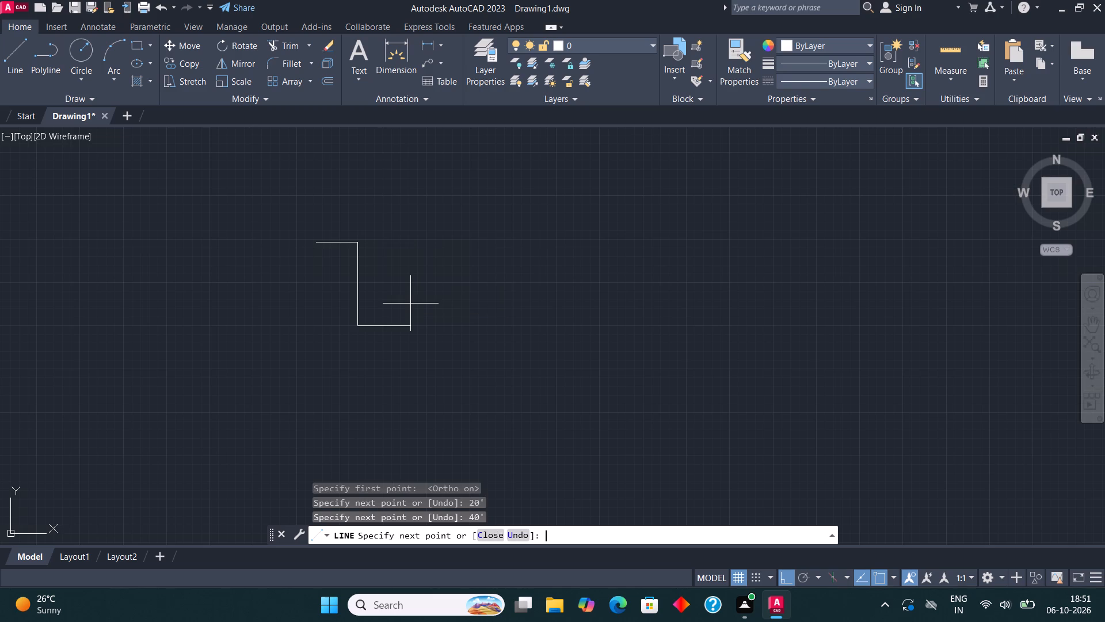
type("20'")
key("Return")
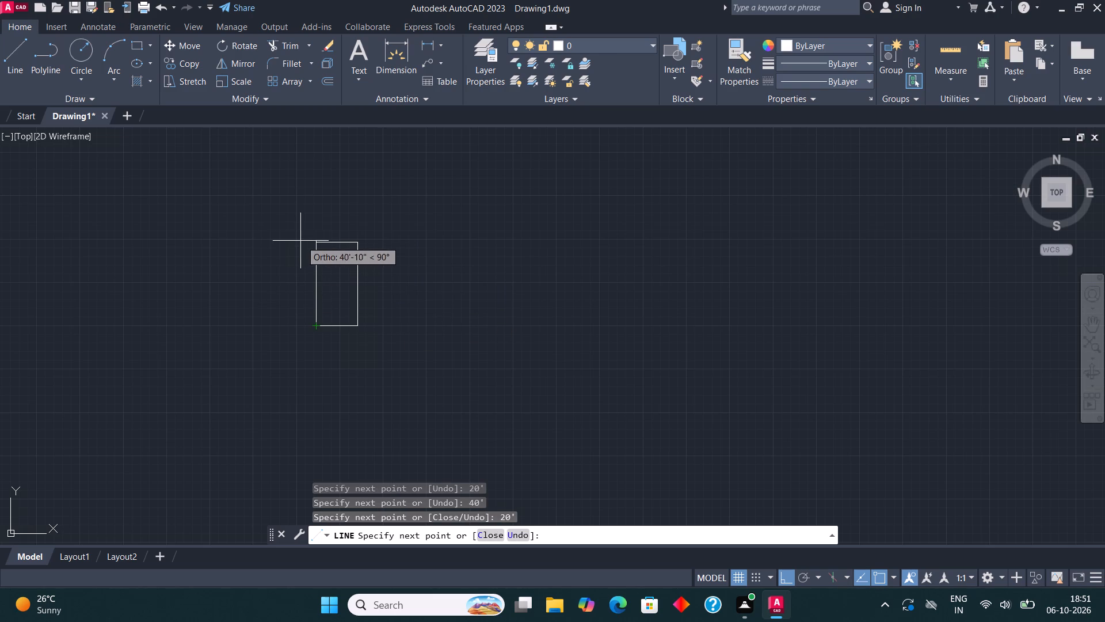
left_click(317, 238)
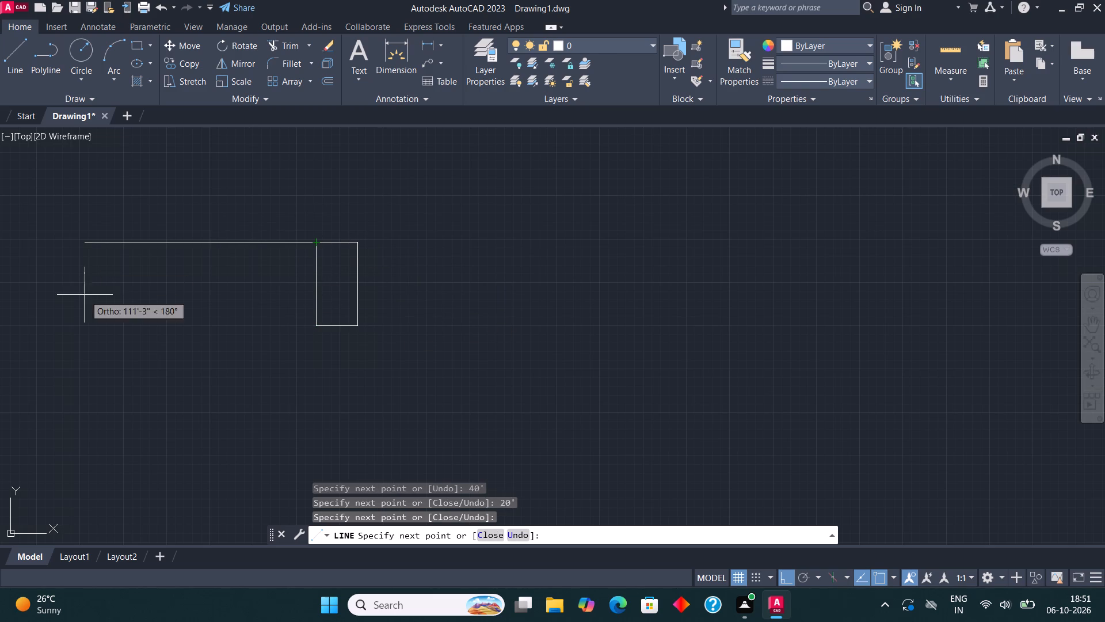
key("Escape")
Draw a rectangle over the 20' by 40' line outline, from its upper-left corner to its lower-right corner.
scroll(325, 264, "down", 3)
middle_click_drag(342, 263, 401, 266)
scroll(386, 248, "up", 2)
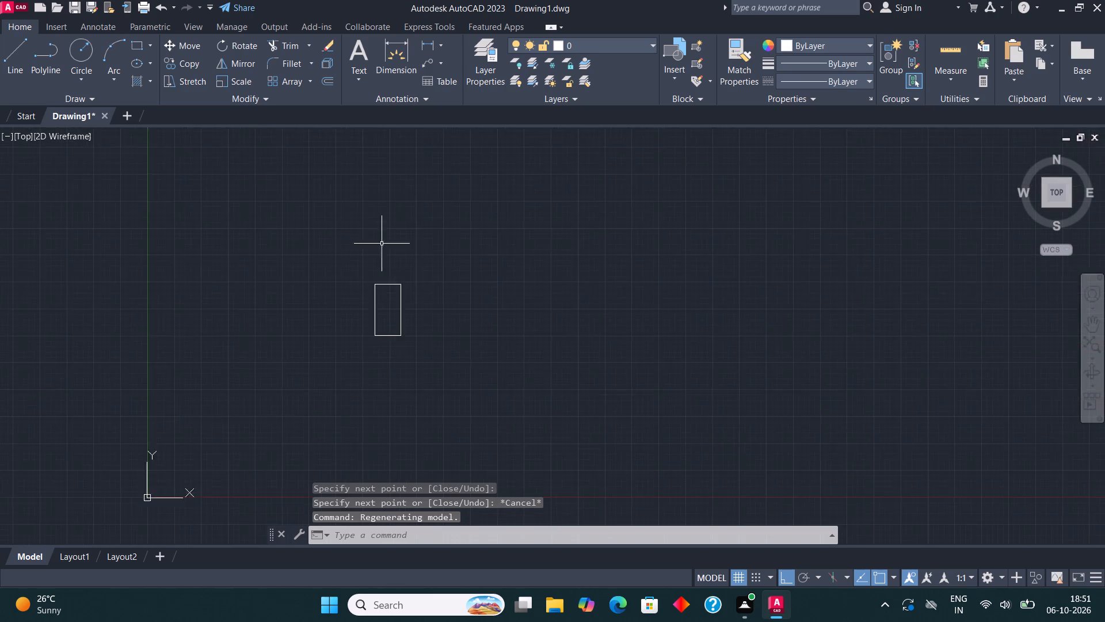
scroll(382, 242, "up", 1)
middle_click_drag(352, 378, 351, 348)
scroll(385, 359, "up", 1)
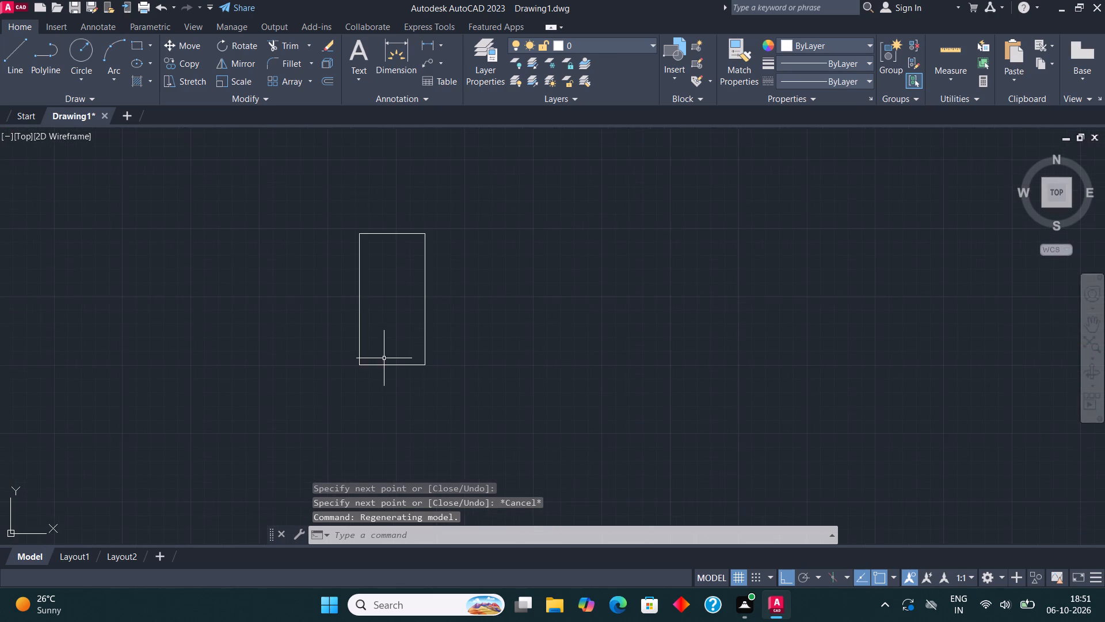
scroll(383, 346, "up", 1)
middle_click_drag(385, 309, 373, 325)
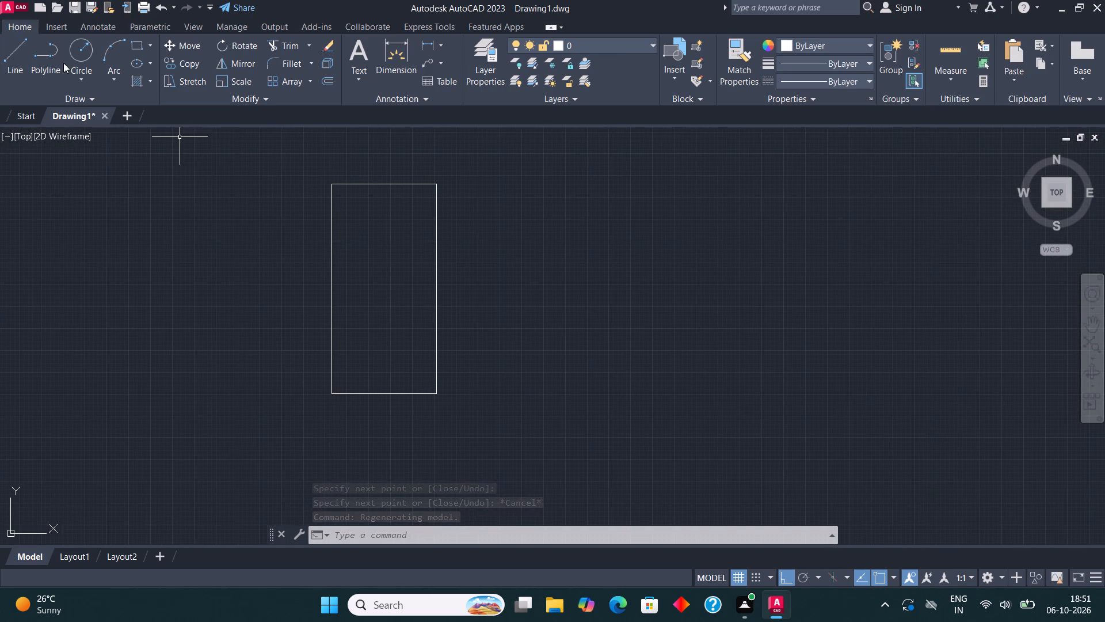
left_click(132, 43)
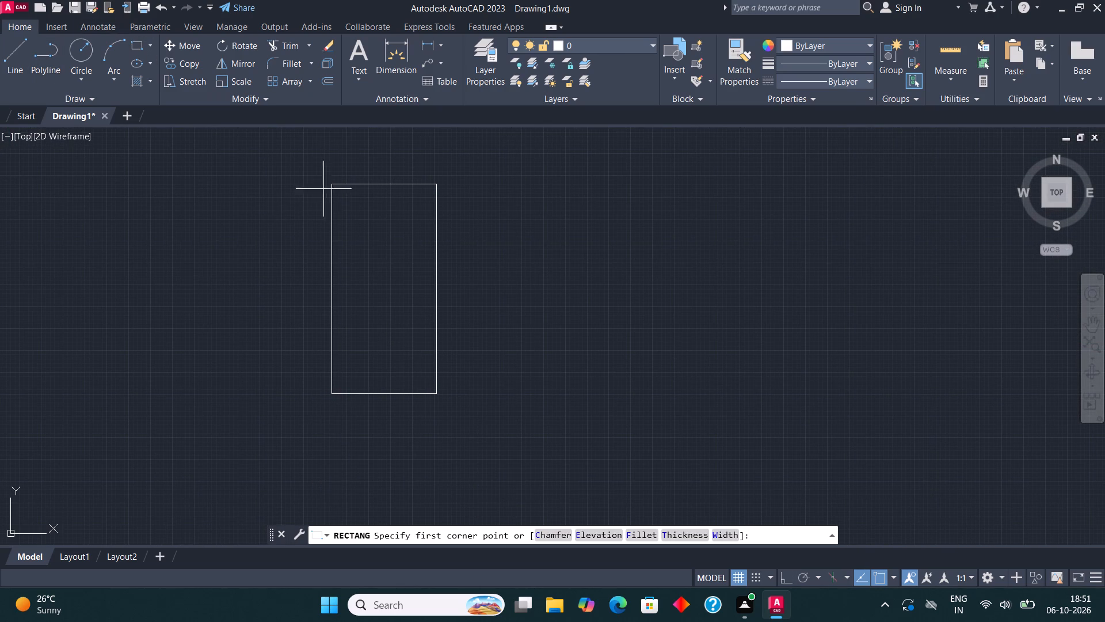
left_click(327, 182)
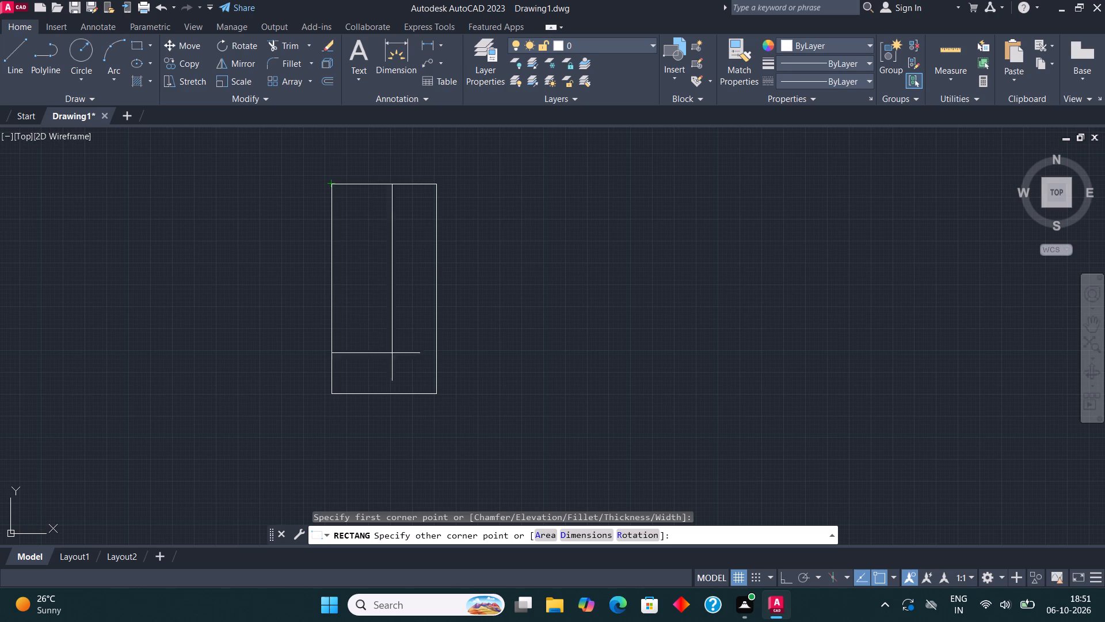
left_click(436, 395)
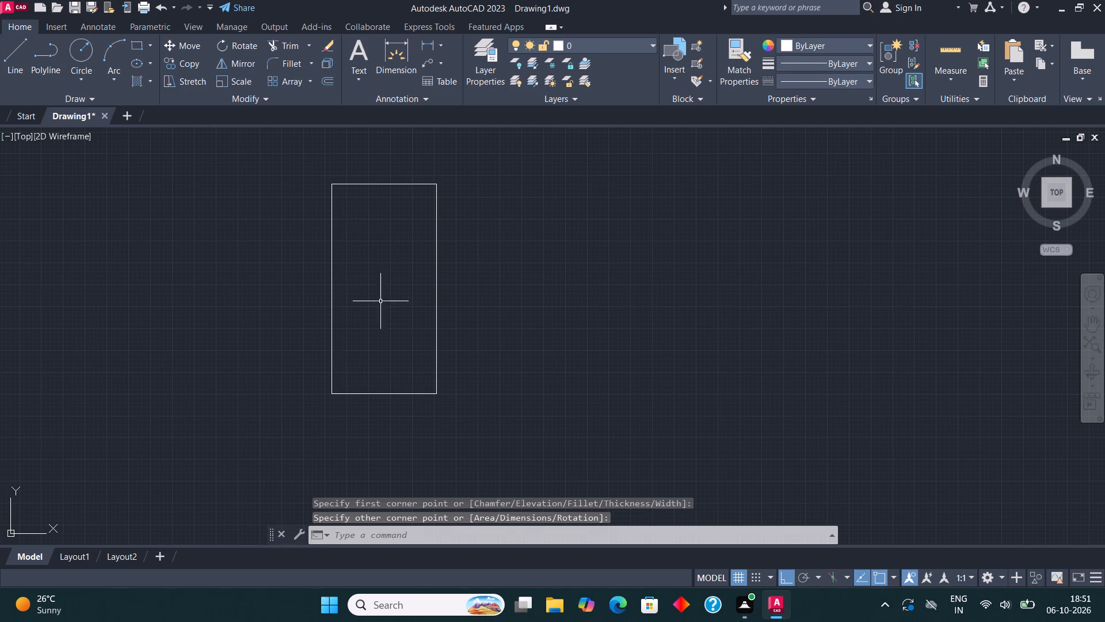
key("Escape")
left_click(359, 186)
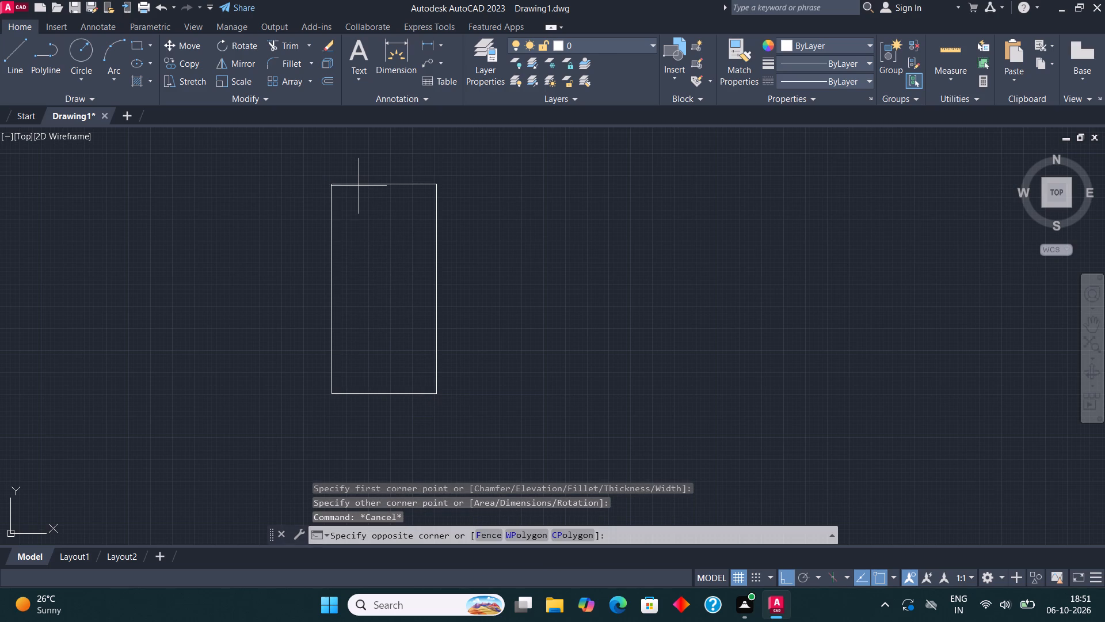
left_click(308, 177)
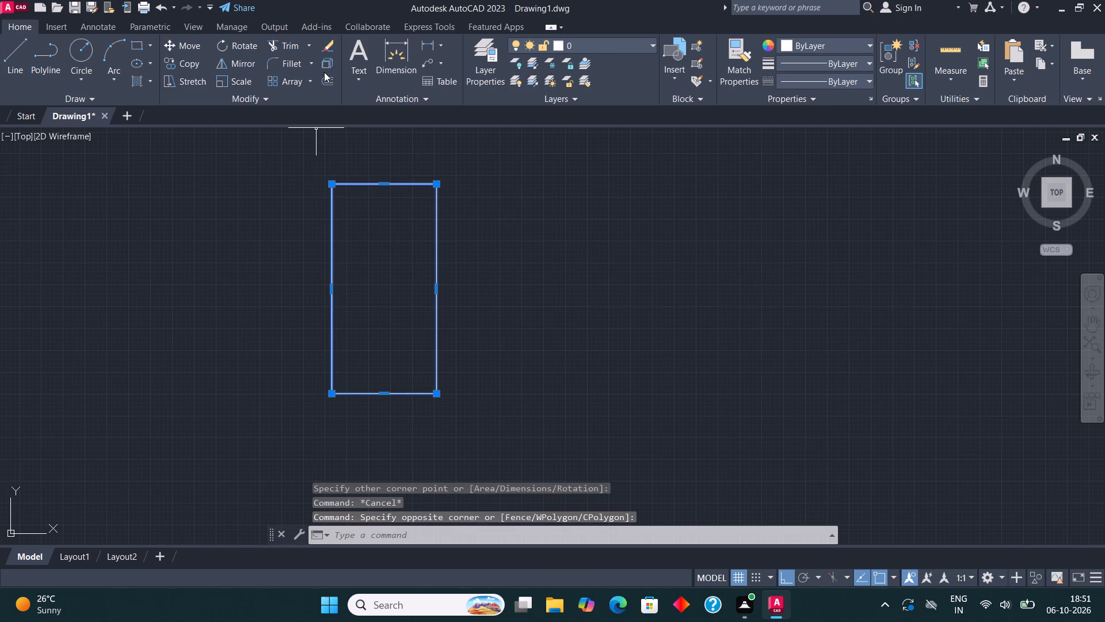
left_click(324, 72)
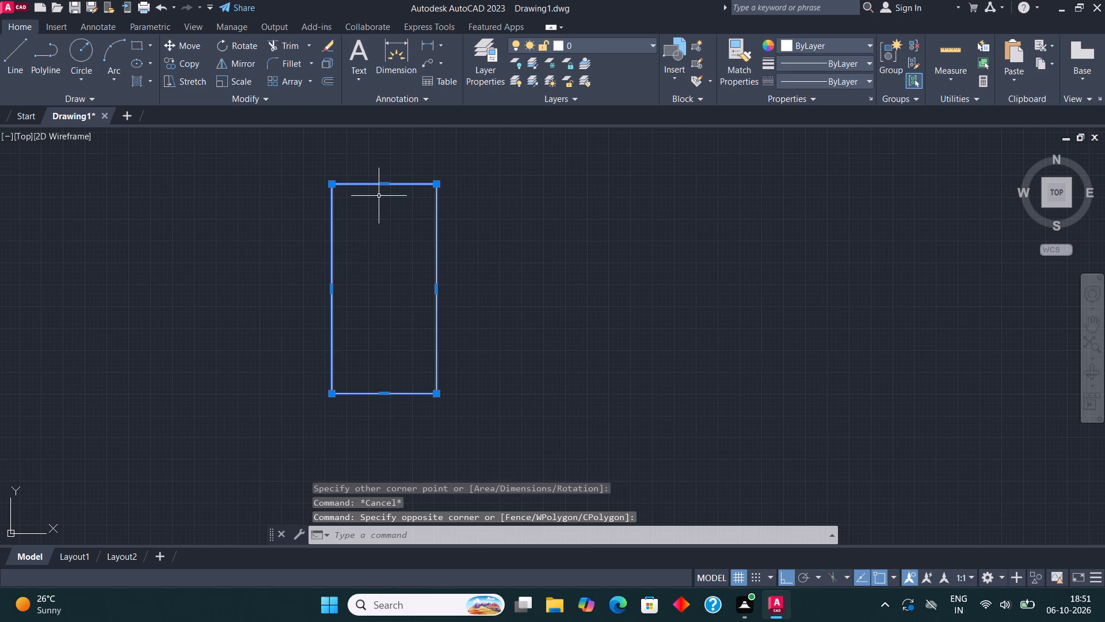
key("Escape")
Offset the rectangular outline 9" inward to form the outer wall thickness.
left_click(371, 186)
left_click(369, 184)
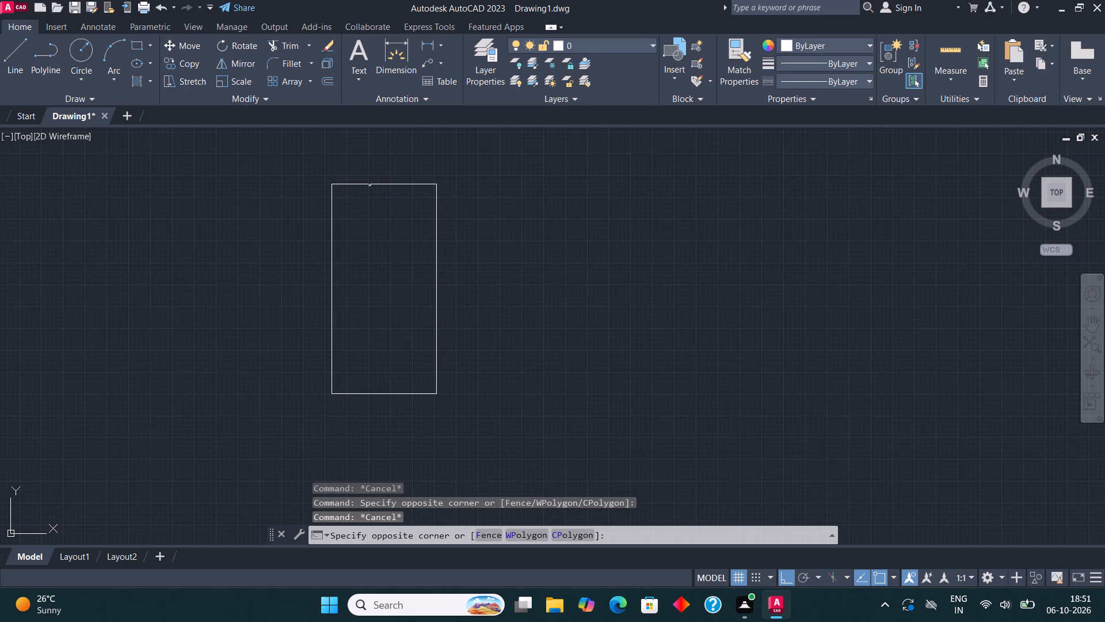
left_click(369, 184)
left_click(328, 79)
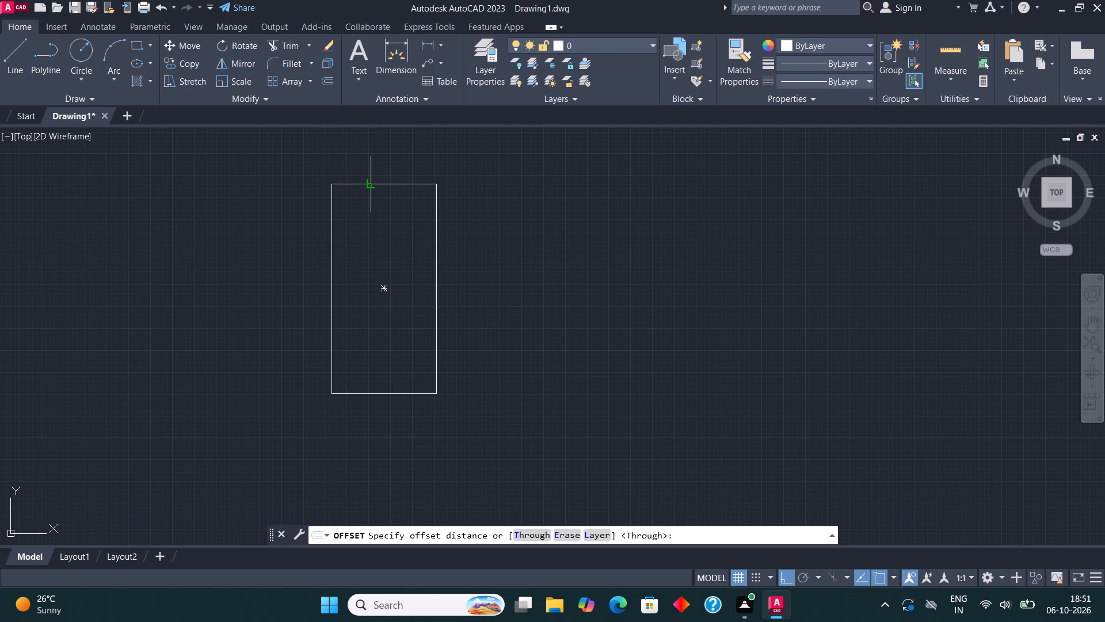
left_click(370, 182)
type("9\"")
key("Return")
left_click(379, 255)
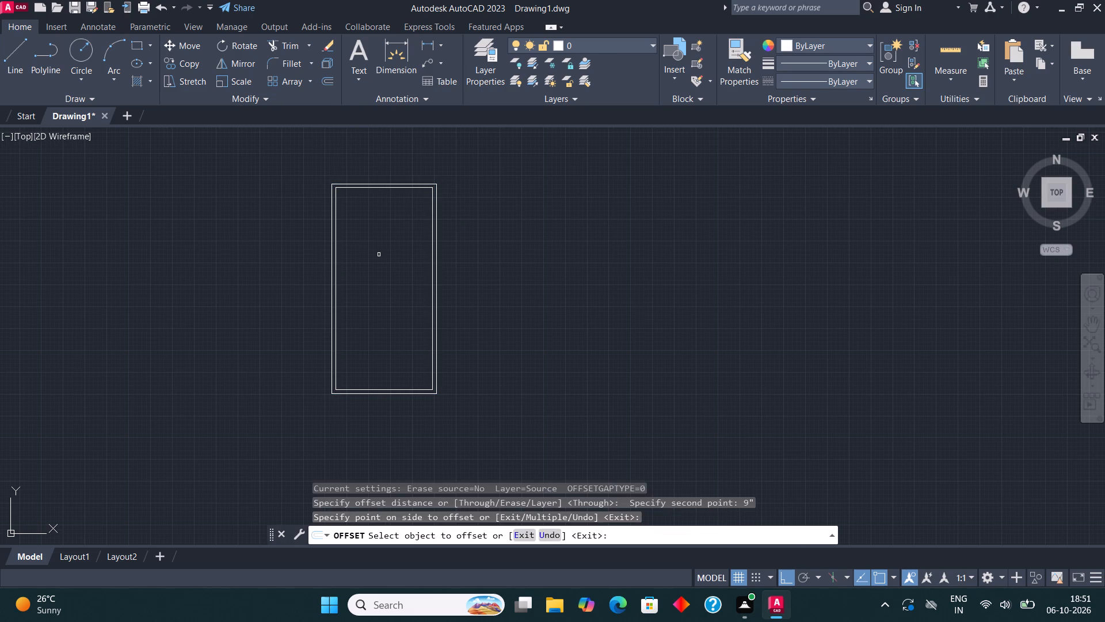
key("Escape")
From the inner rectangle's upper-left corner, draw connected lines 10' right, 11' down and 10' back left to outline a room.
scroll(368, 180, "up", 4)
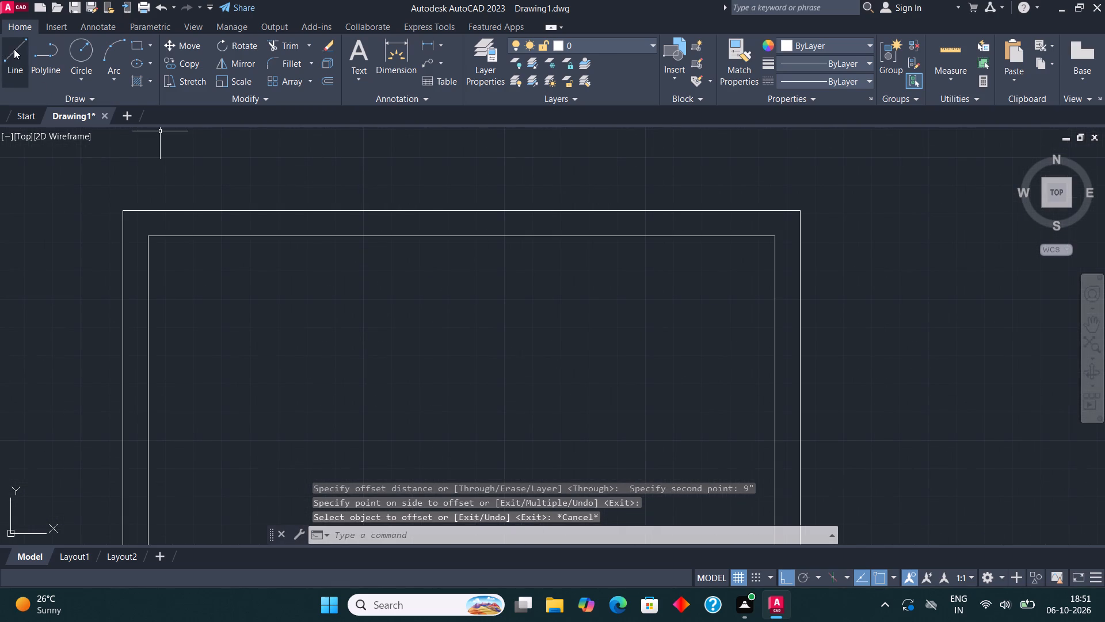
left_click(13, 49)
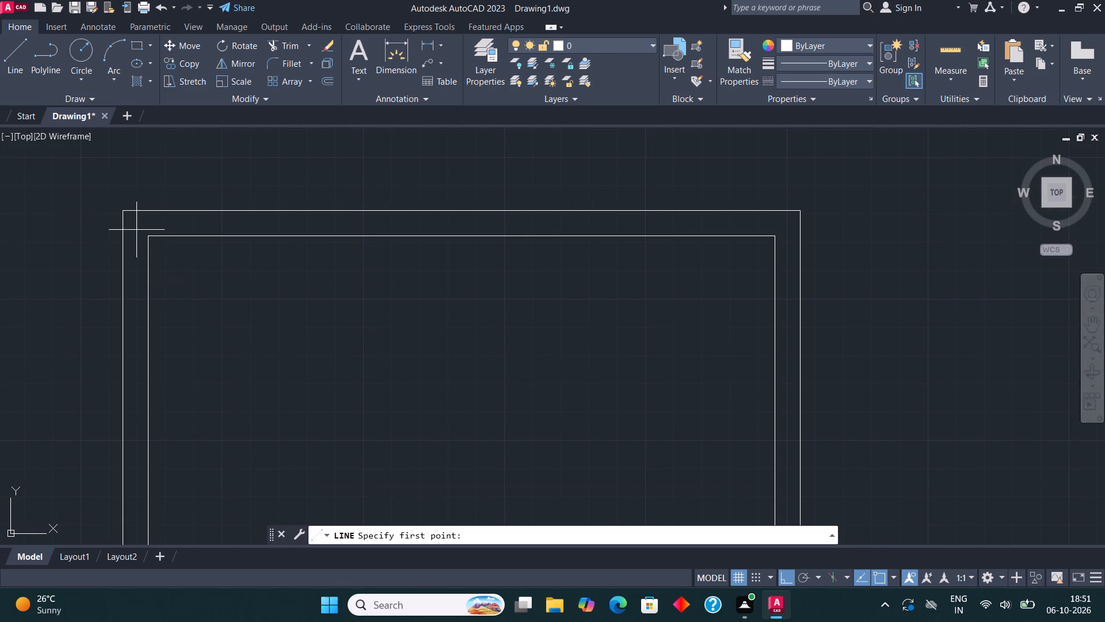
left_click(148, 237)
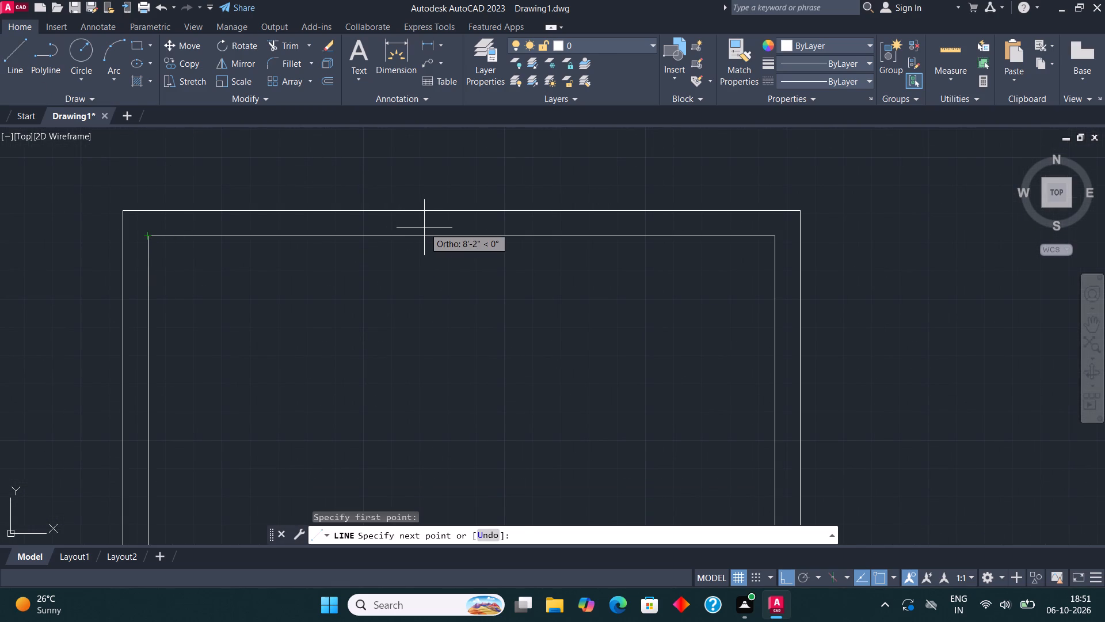
type("10'")
key("Return")
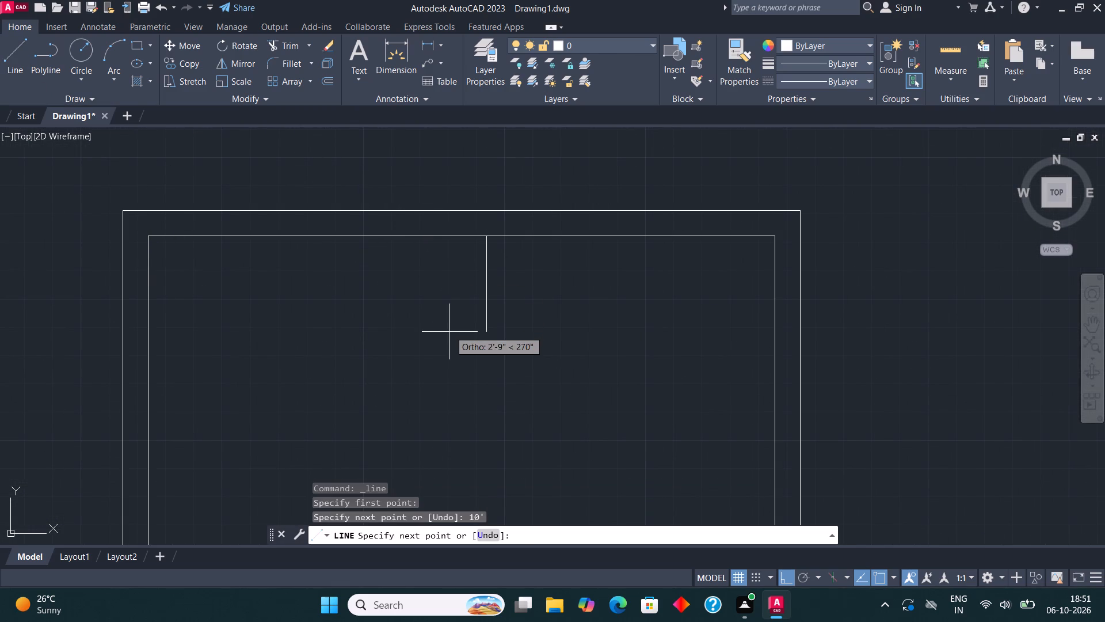
type("11'")
key("Return")
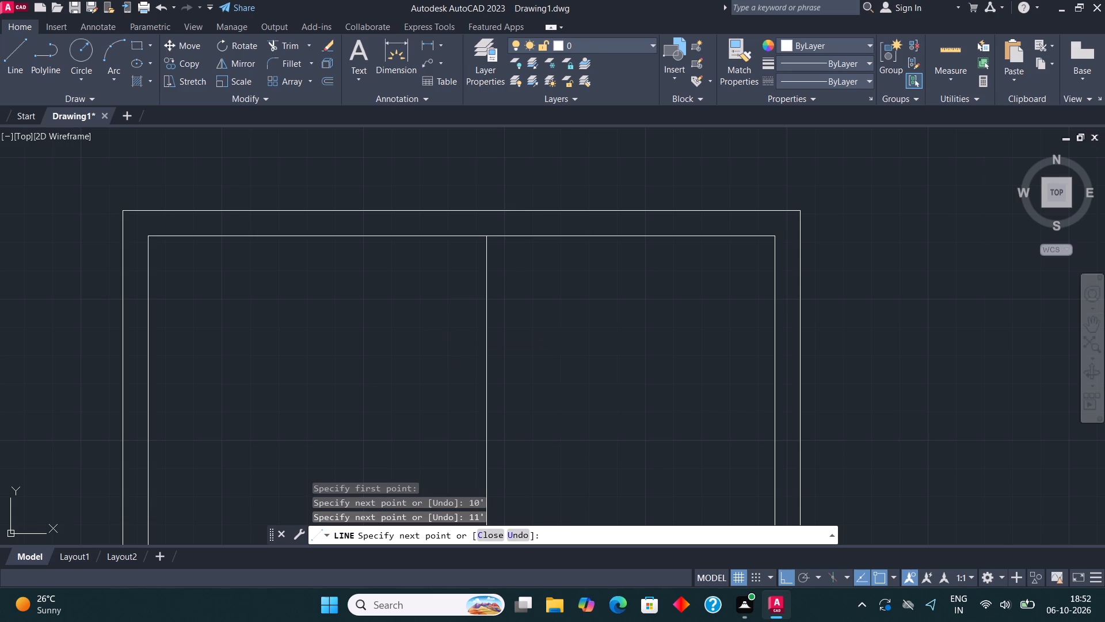
scroll(623, 203, "down", 3)
scroll(592, 315, "up", 3)
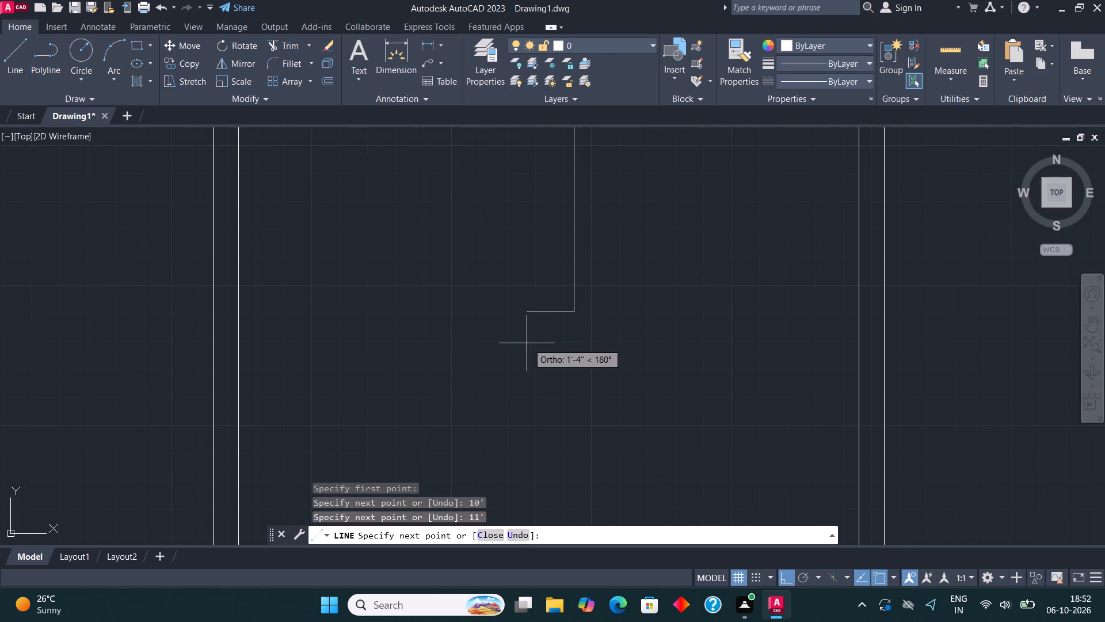
type("10'")
key("Return")
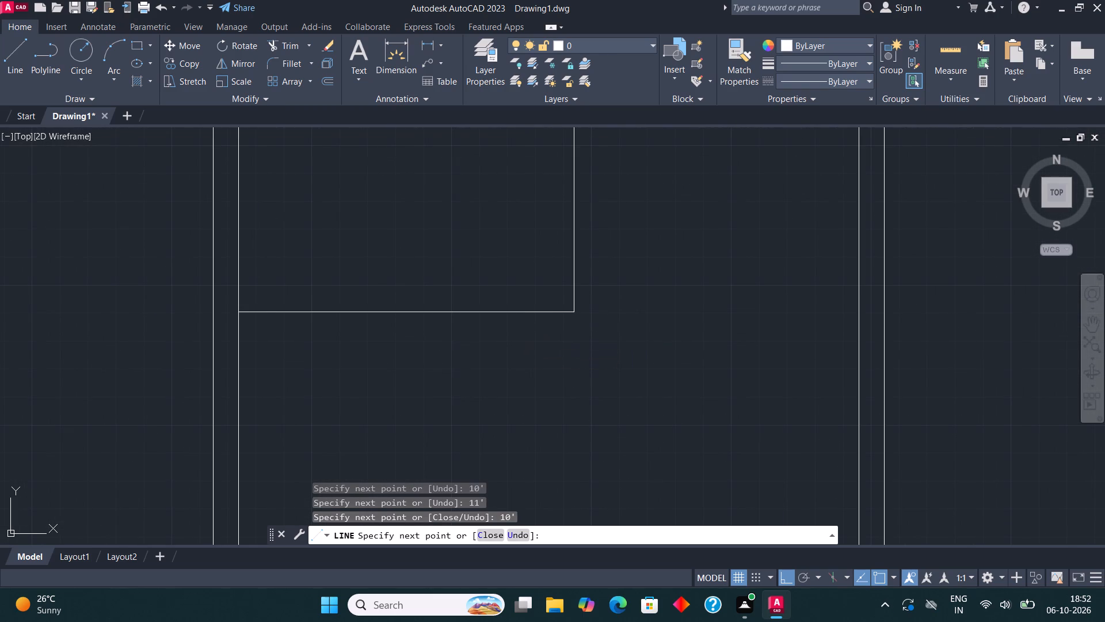
scroll(262, 380, "down", 3)
key("Escape")
Offset the room's vertical and horizontal partition lines 4.5" outward, away from the room.
middle_click_drag(330, 324, 341, 324)
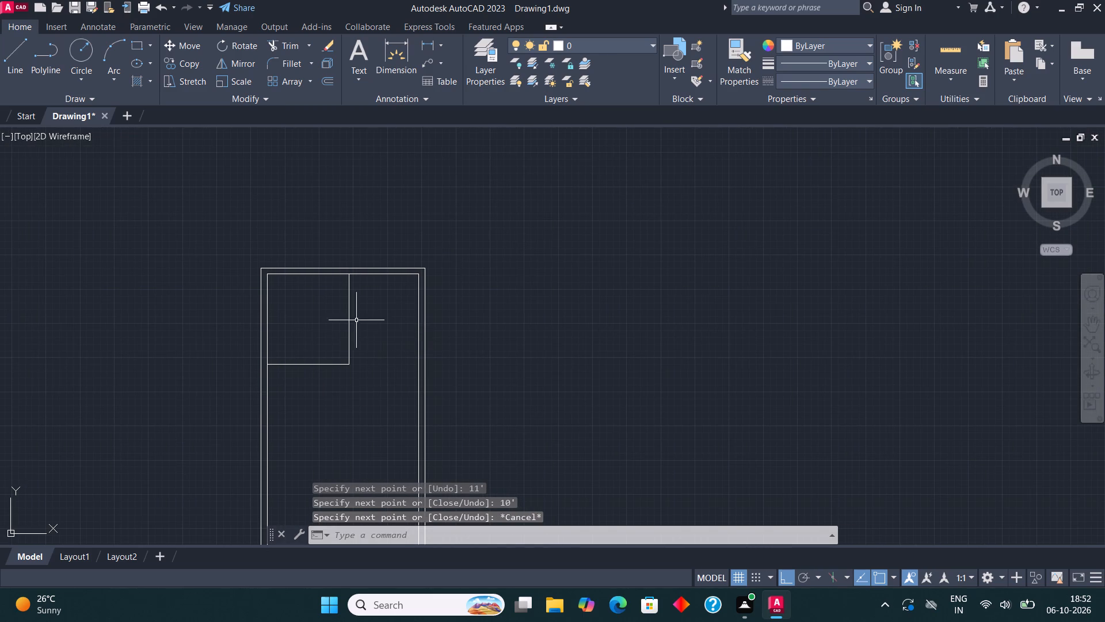
middle_click_drag(332, 348, 408, 321)
scroll(409, 344, "up", 2)
left_click(445, 338)
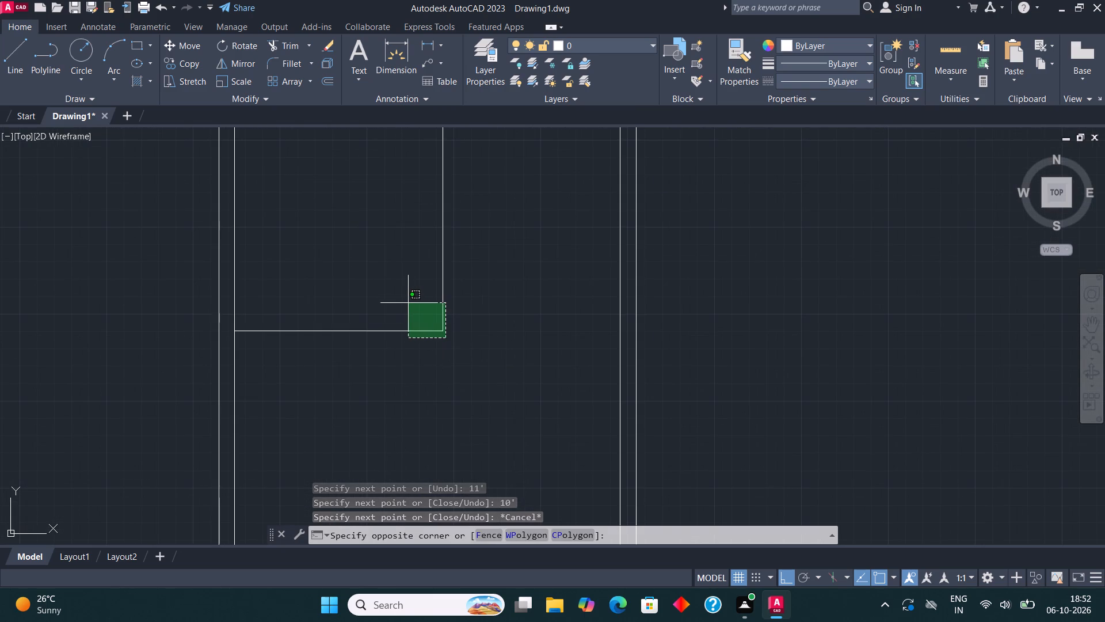
left_click(407, 303)
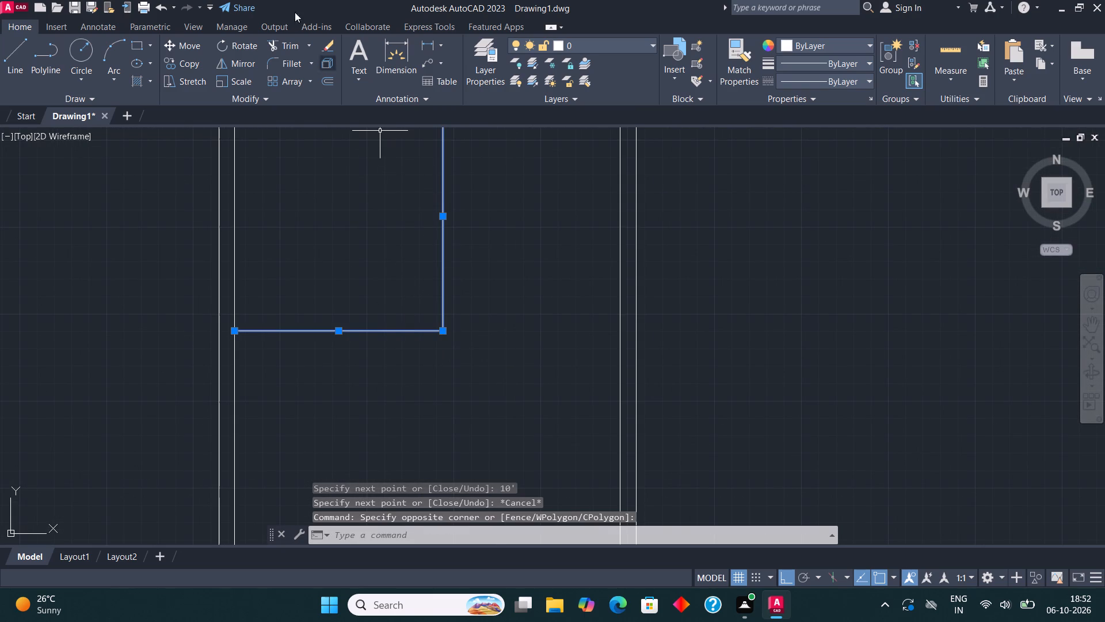
left_click_drag(319, 78, 314, 74)
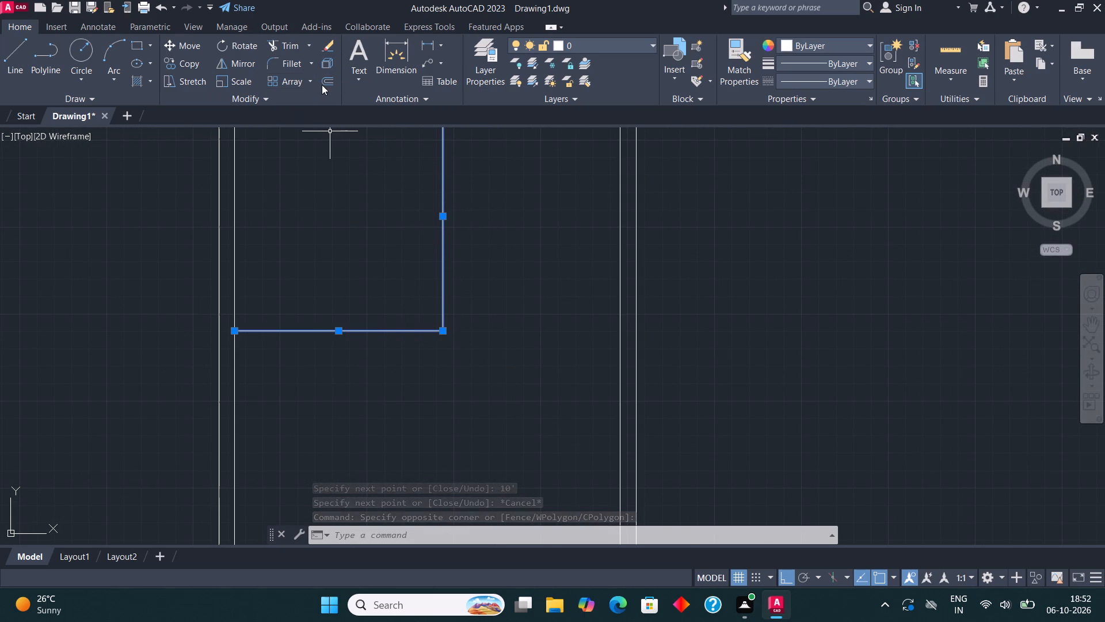
left_click(325, 85)
left_click(447, 229)
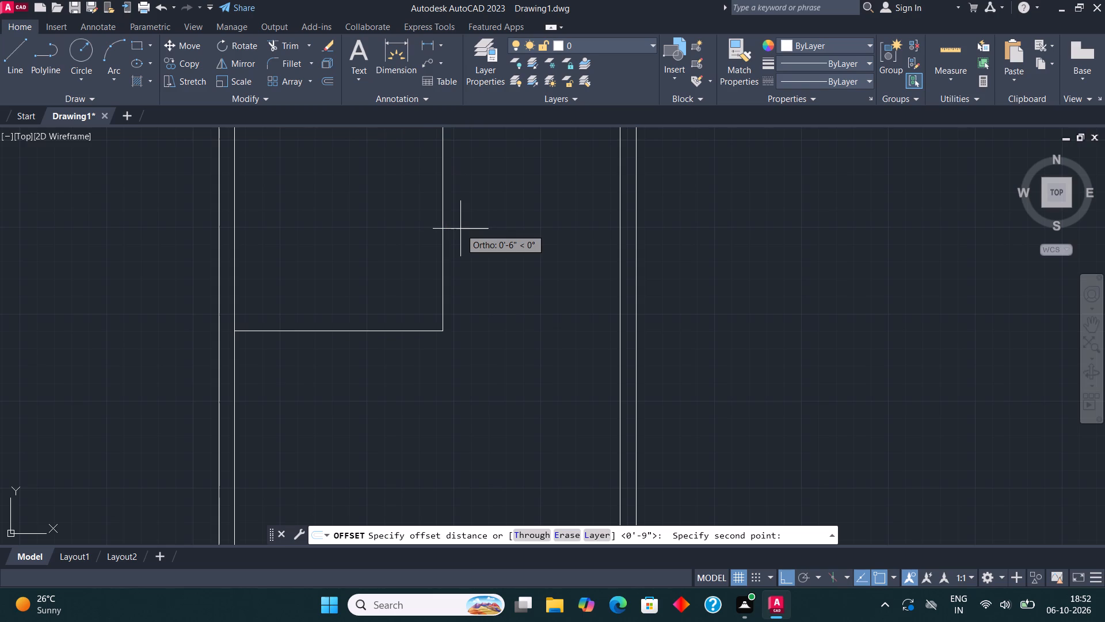
type("4.5")
key("shift+quotedbl")
key("Return")
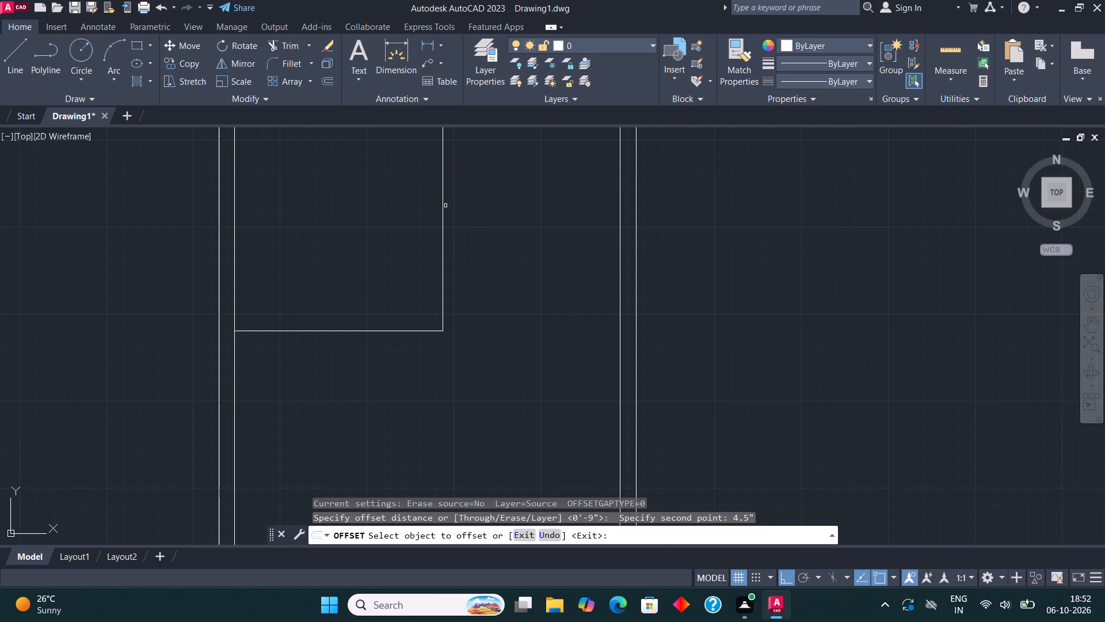
left_click(445, 206)
left_click(444, 199)
left_click_drag(476, 206, 474, 216)
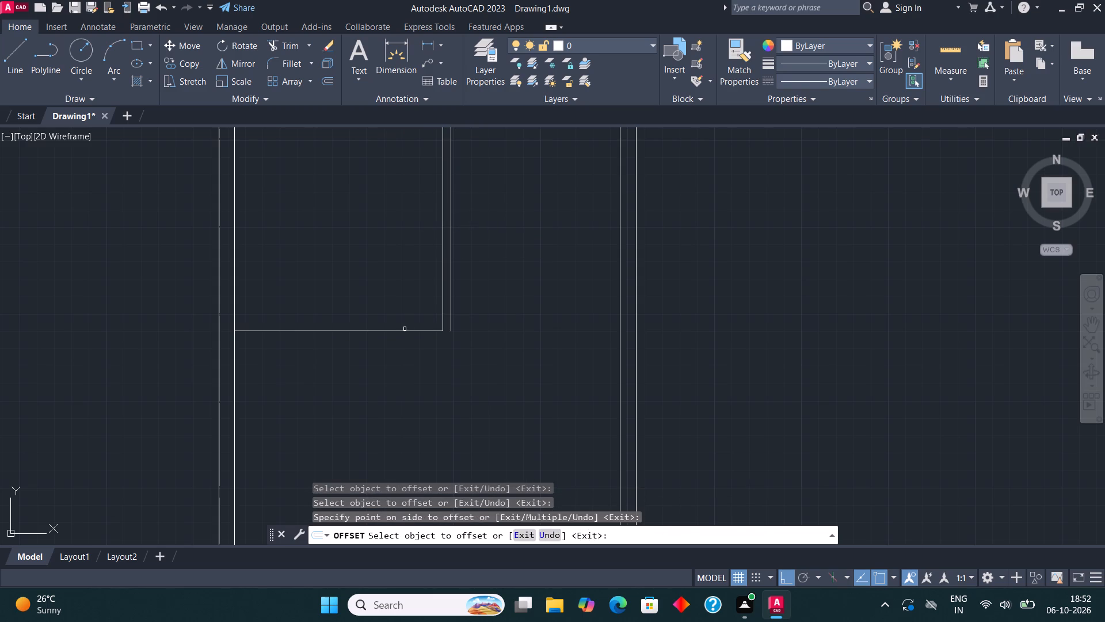
left_click(403, 333)
left_click(404, 372)
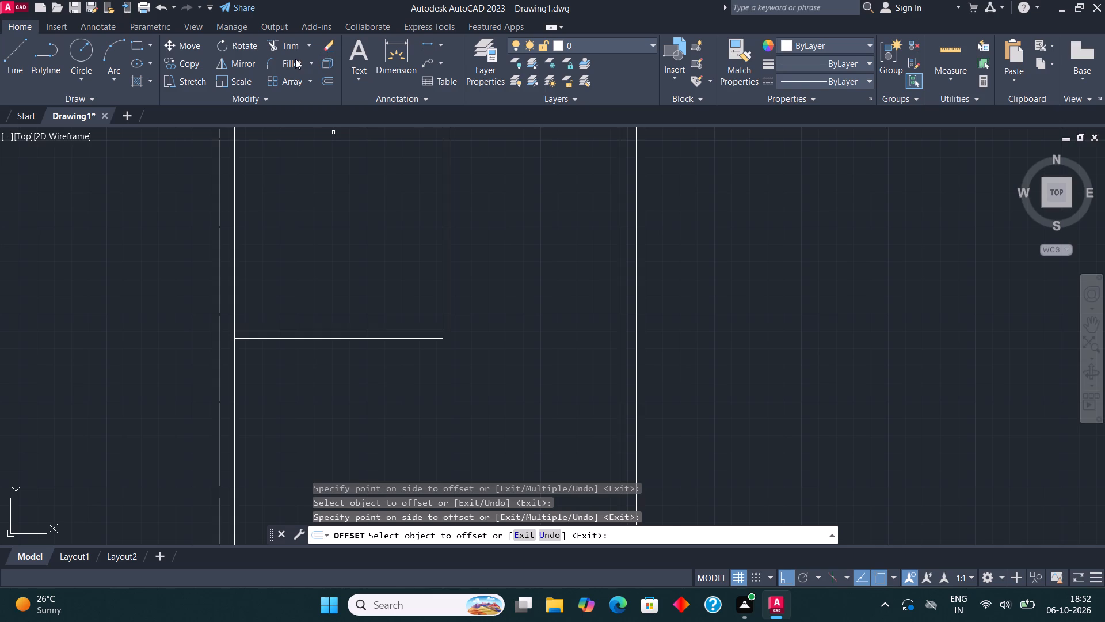
Fillet the two outer partition lines so they meet at the room's lower-right corner.
left_click(295, 59)
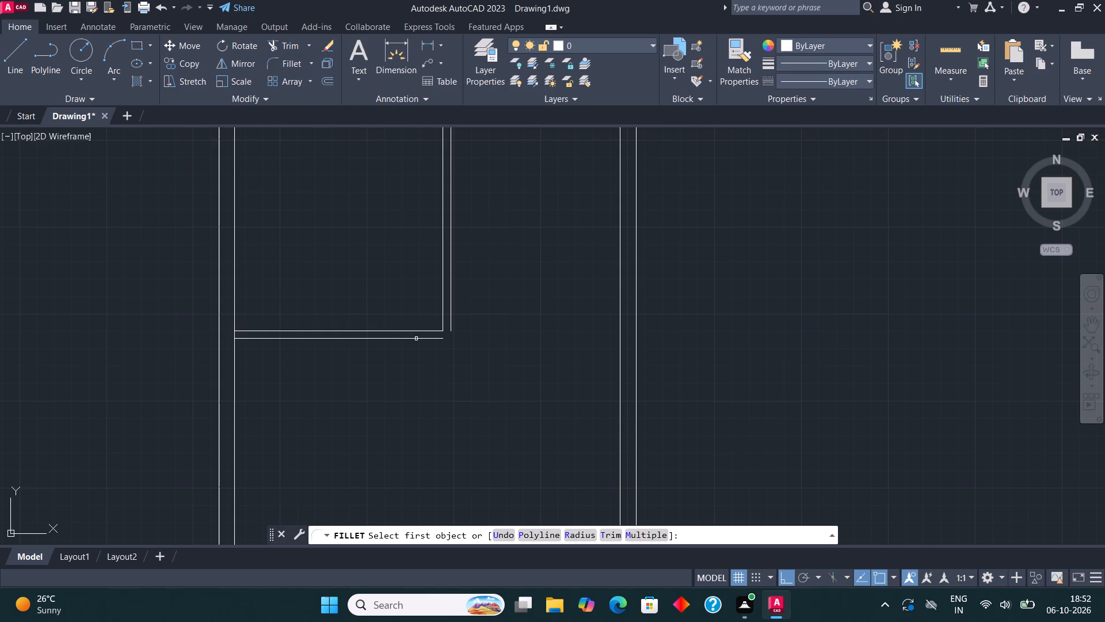
left_click(416, 339)
left_click(450, 298)
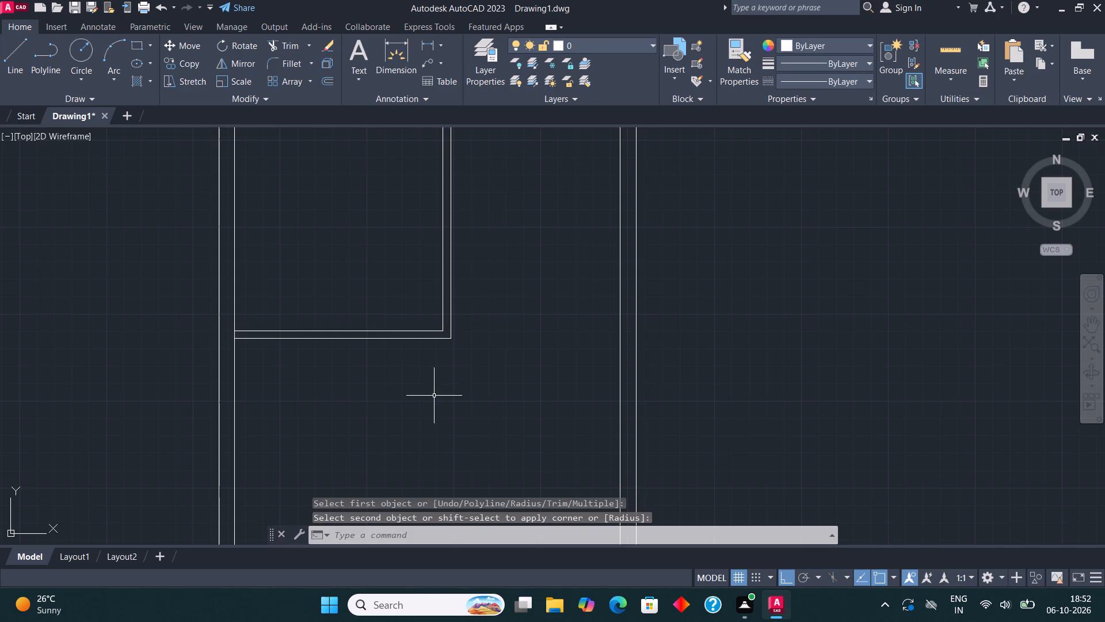
Check the clear width between the vertical partition and the right inner wall with a temporary dimension.
scroll(218, 241, "down", 1)
middle_click_drag(230, 258, 242, 290)
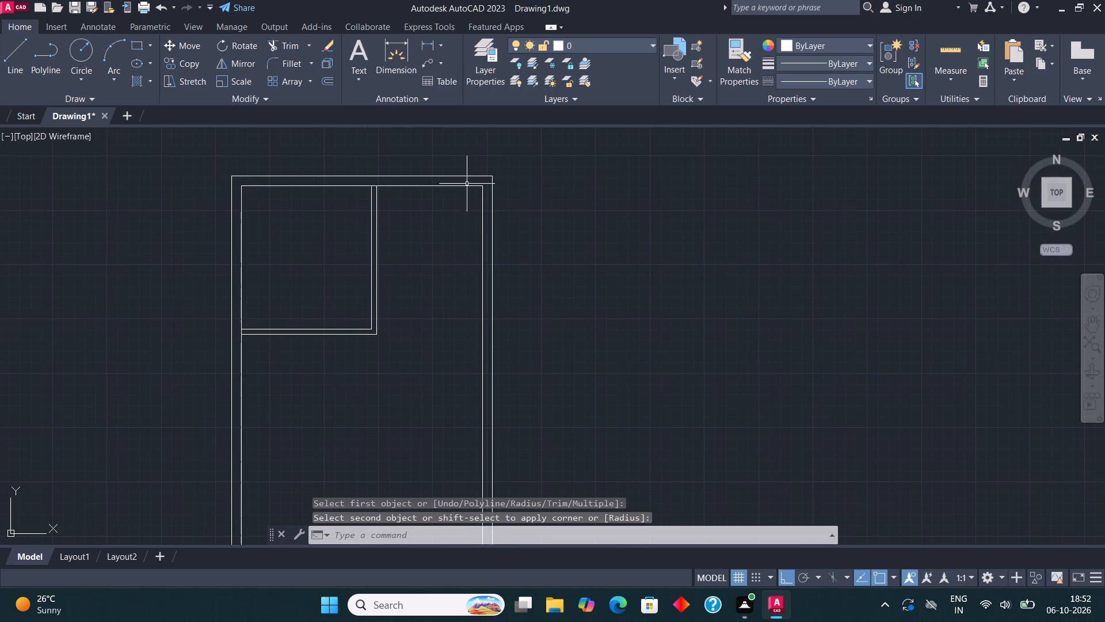
scroll(455, 174, "up", 2)
left_click(393, 63)
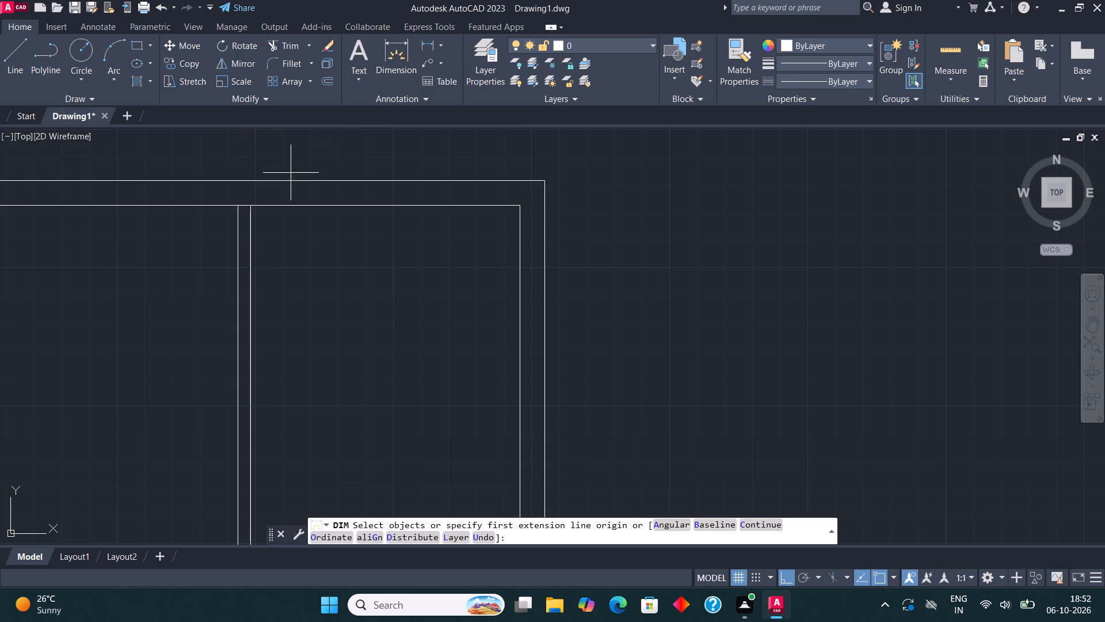
left_click(249, 207)
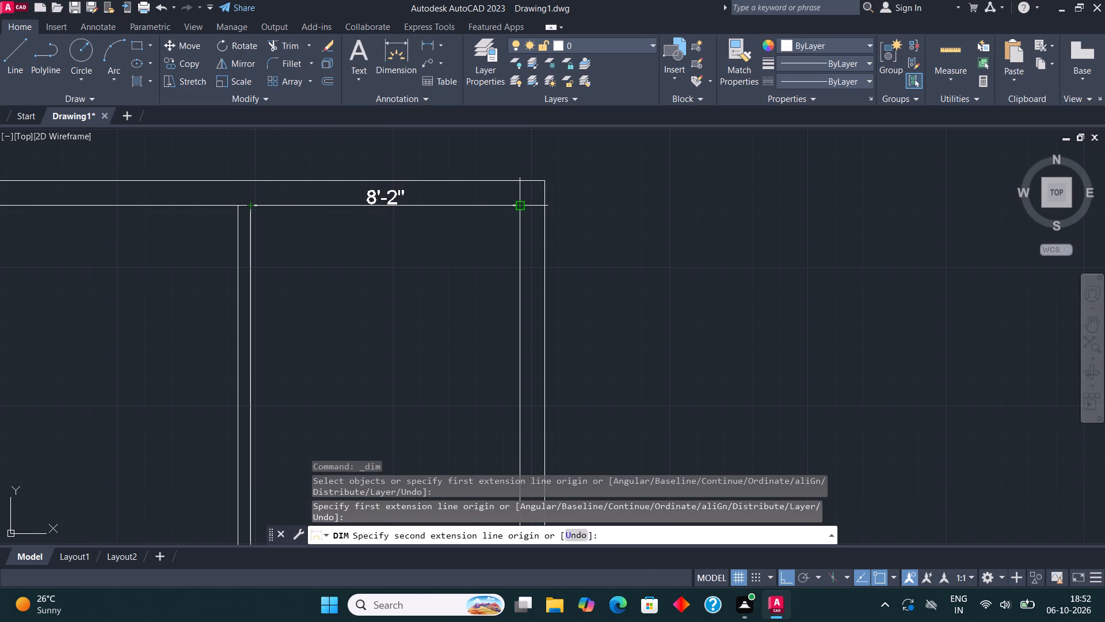
key("Escape")
Draw two lines extending both faces of the horizontal partition from the room's lower-right corner to the right inner wall.
left_click(13, 39)
left_click(17, 50)
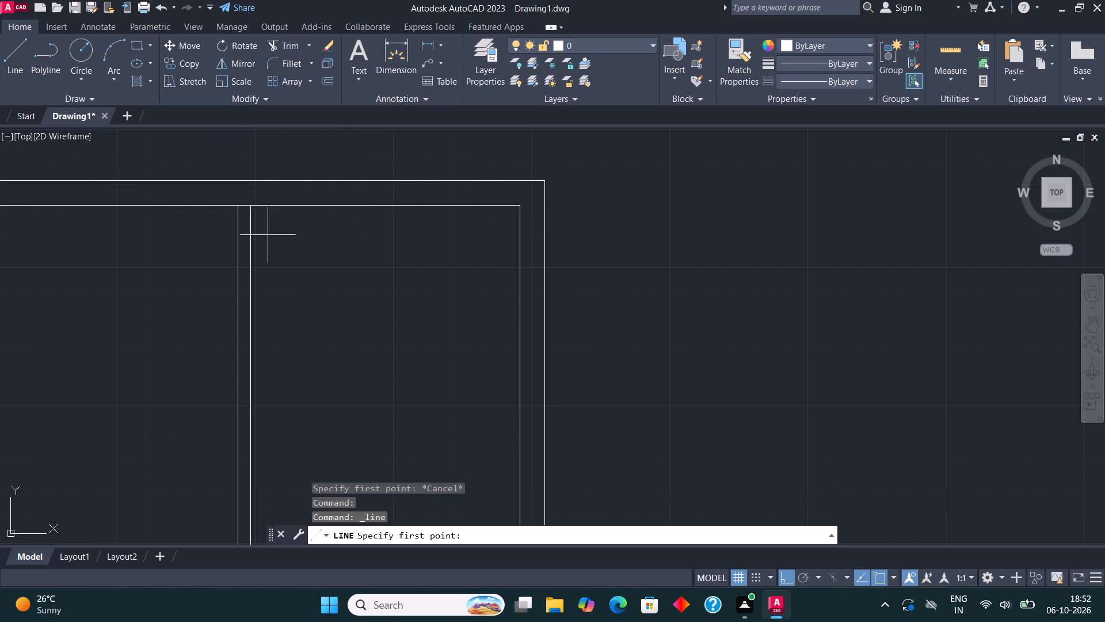
scroll(308, 176, "down", 2)
scroll(322, 324, "up", 2)
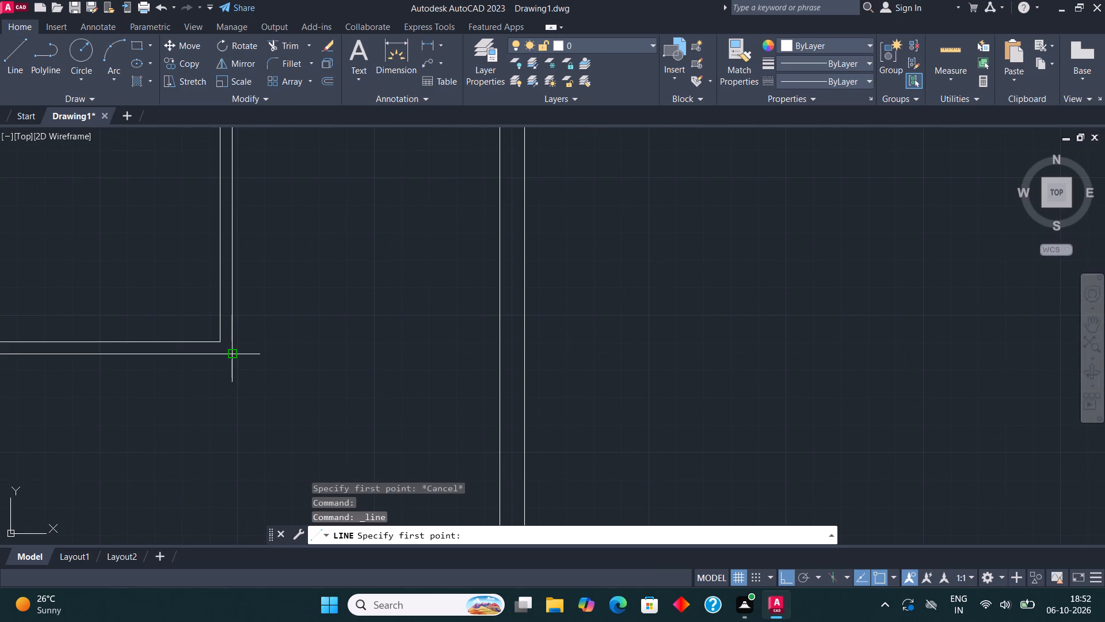
left_click(235, 357)
left_click(499, 358)
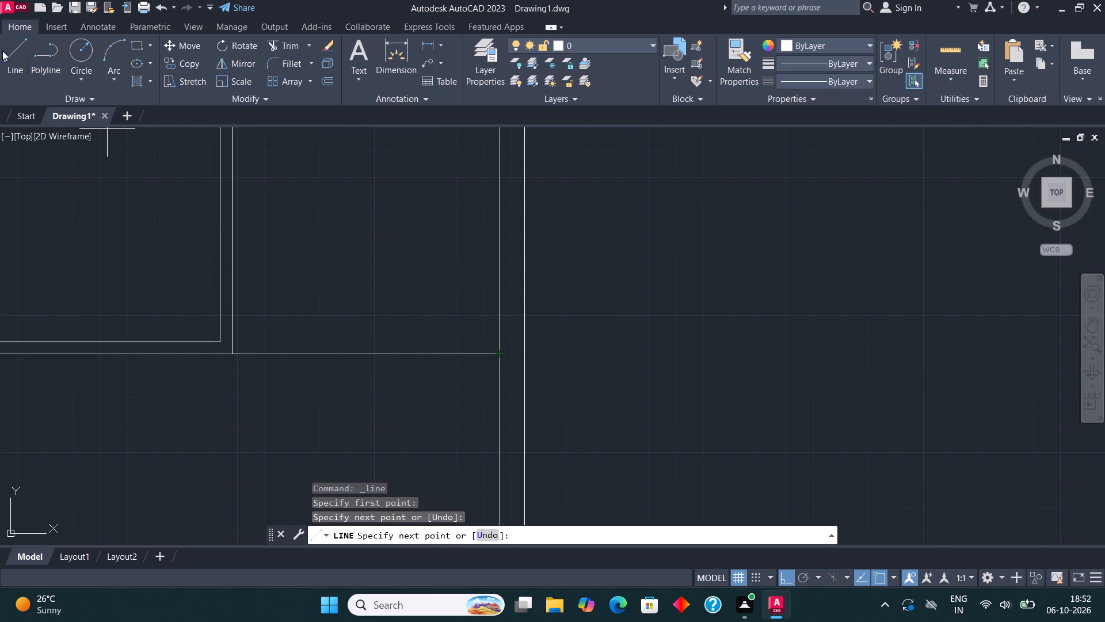
left_click(3, 51)
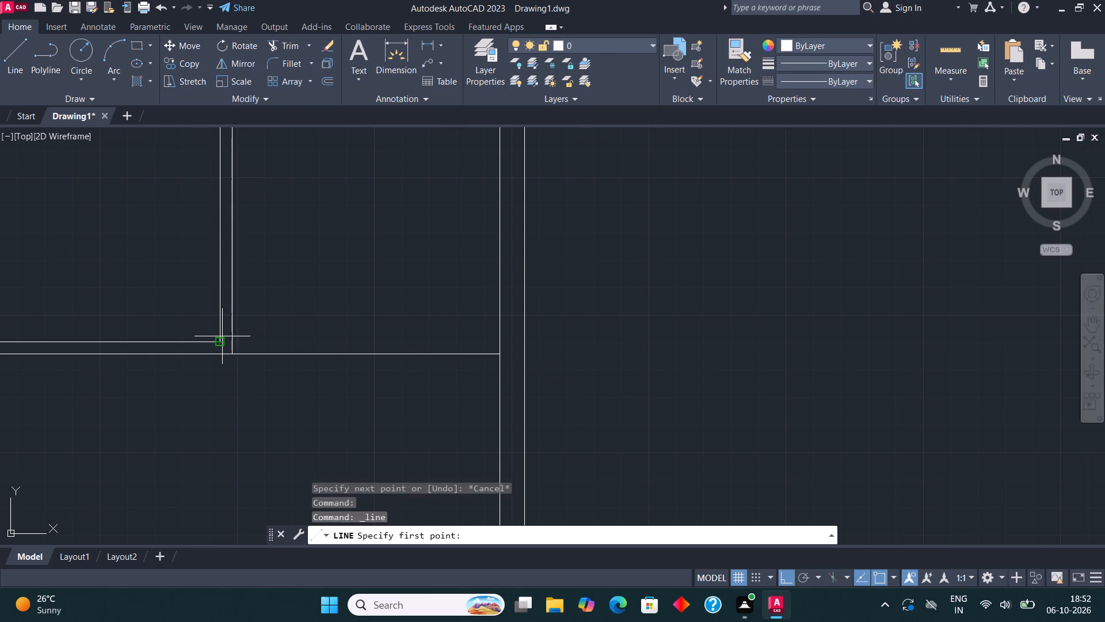
left_click(223, 341)
left_click_drag(504, 338, 510, 338)
key("Escape")
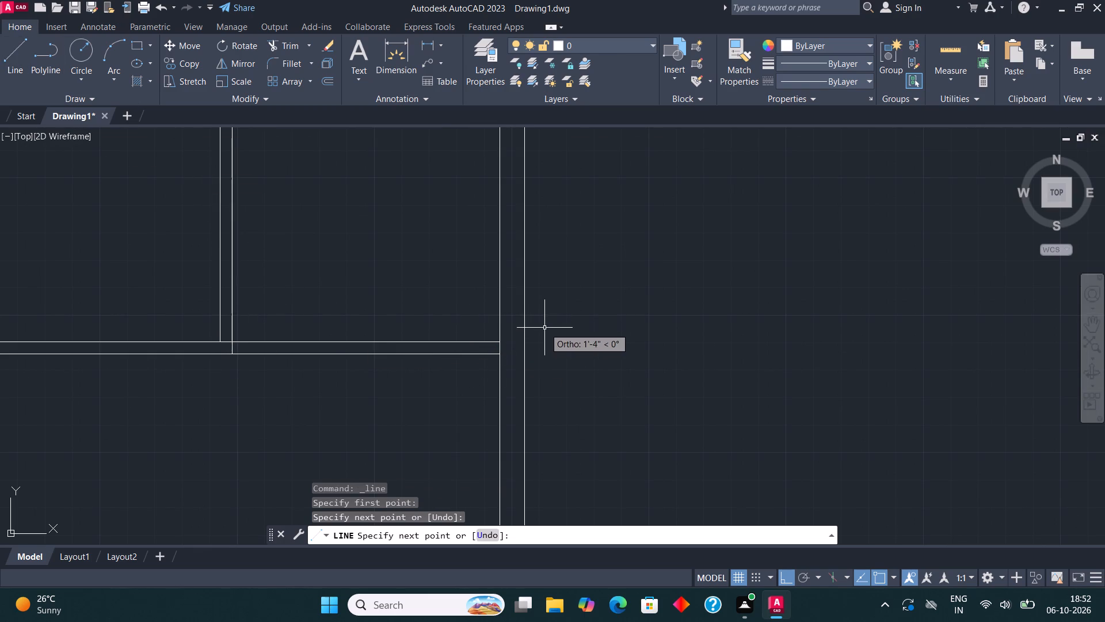
Trim the end of the vertical partition's outer line that crosses the horizontal partition wall.
middle_click_drag(387, 333, 447, 311)
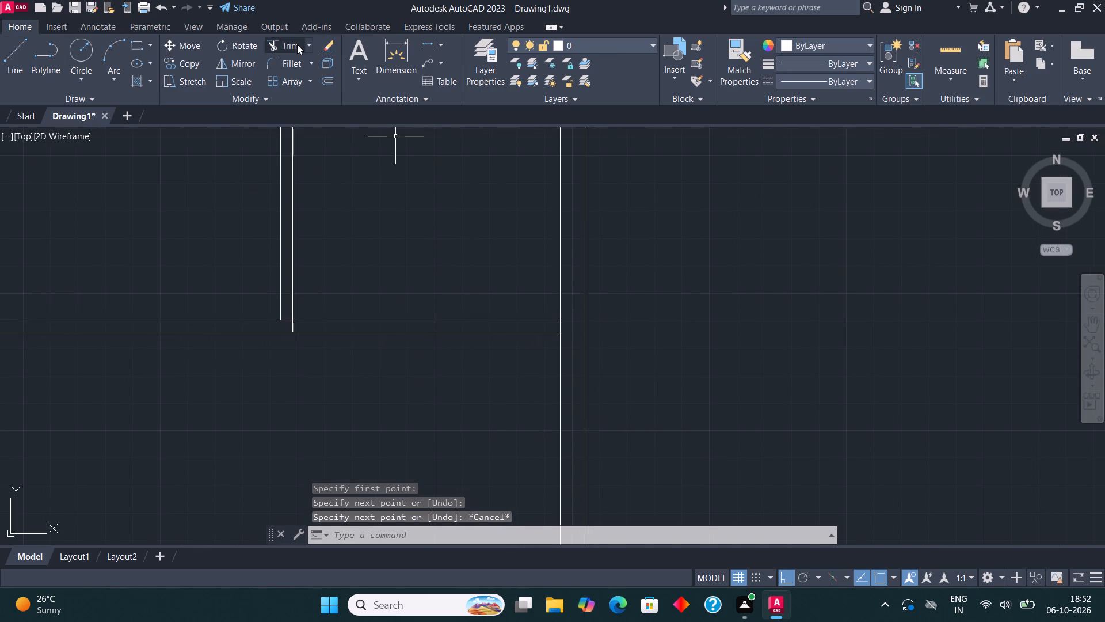
left_click(297, 43)
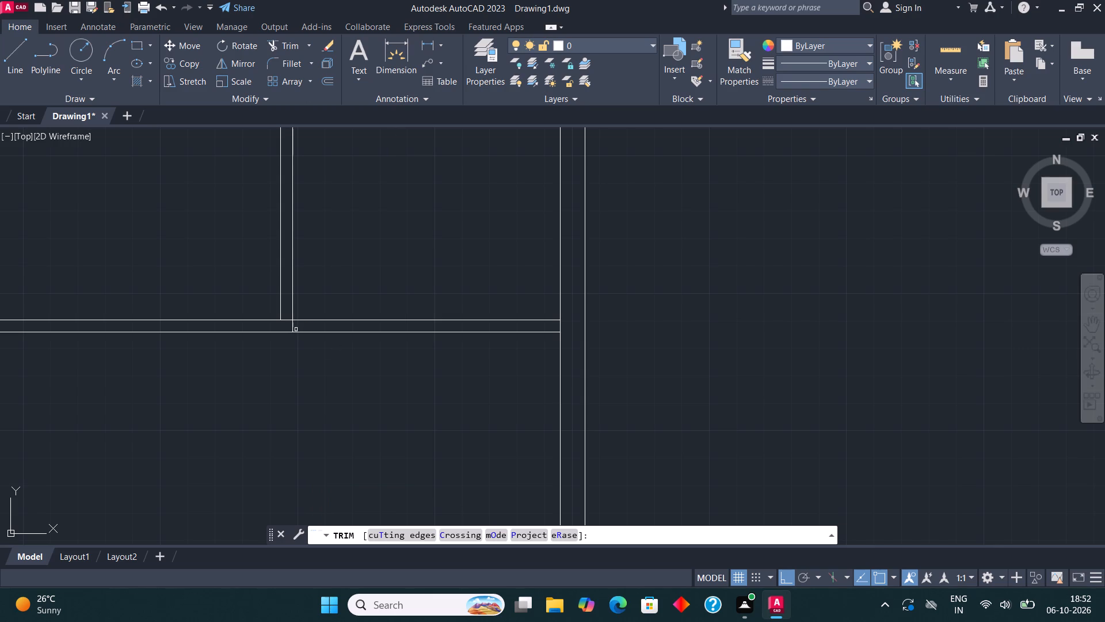
left_click(289, 327)
left_click(303, 331)
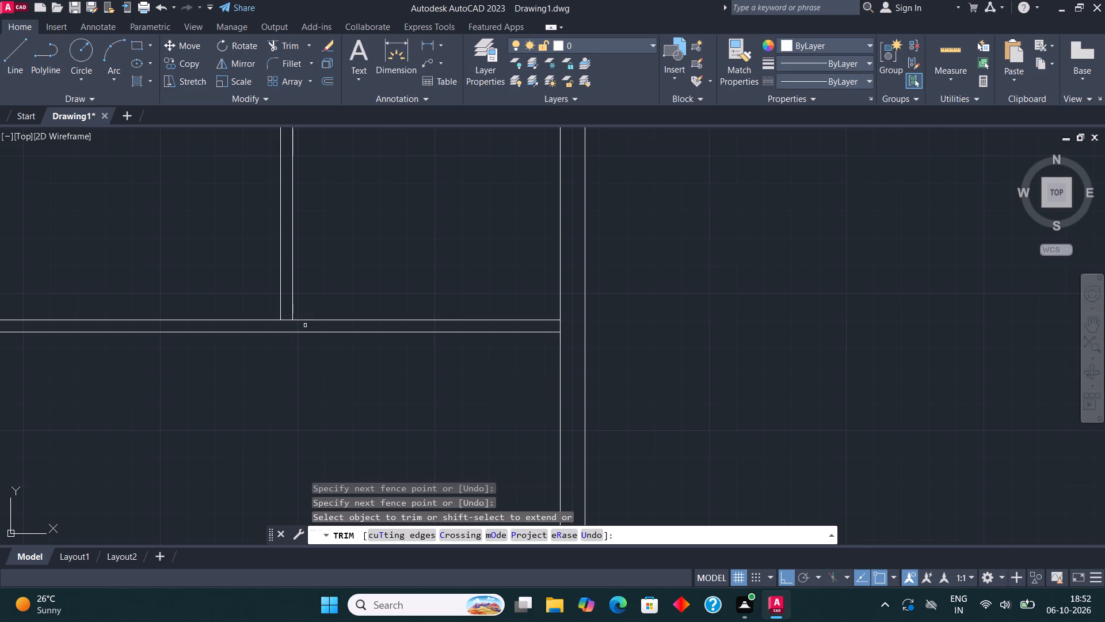
Draw a small room outline below the horizontal partition: 6' down the left inner wall, 5' across, and back up to the partition.
scroll(378, 378, "down", 3)
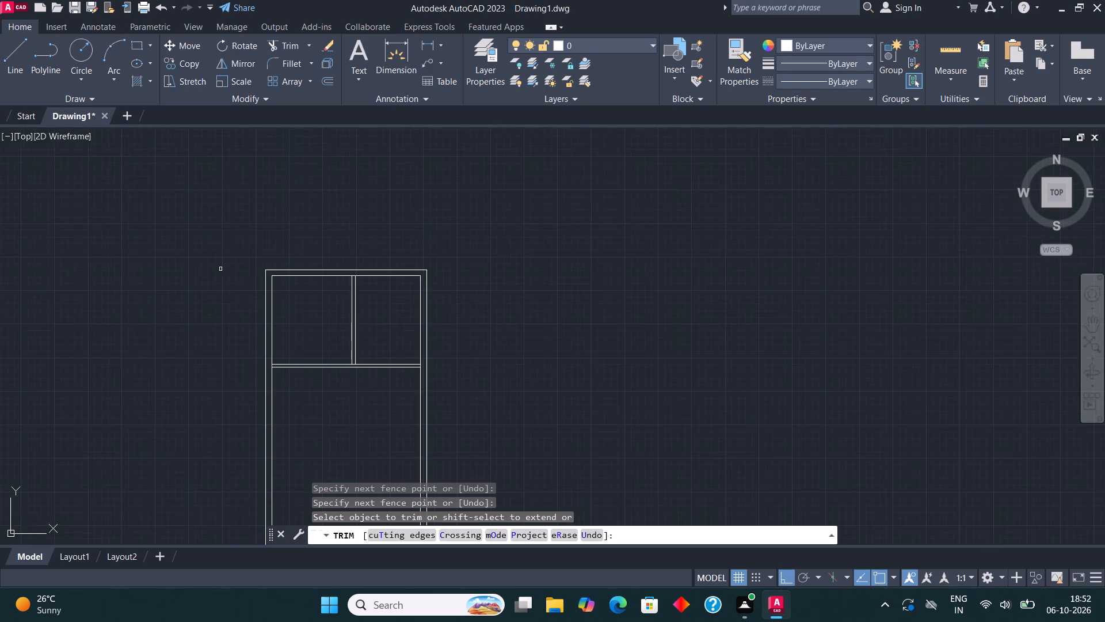
middle_click_drag(222, 266, 324, 169)
key("Escape")
scroll(413, 307, "up", 2)
key("space")
scroll(421, 302, "down", 2)
middle_click_drag(444, 275, 410, 270)
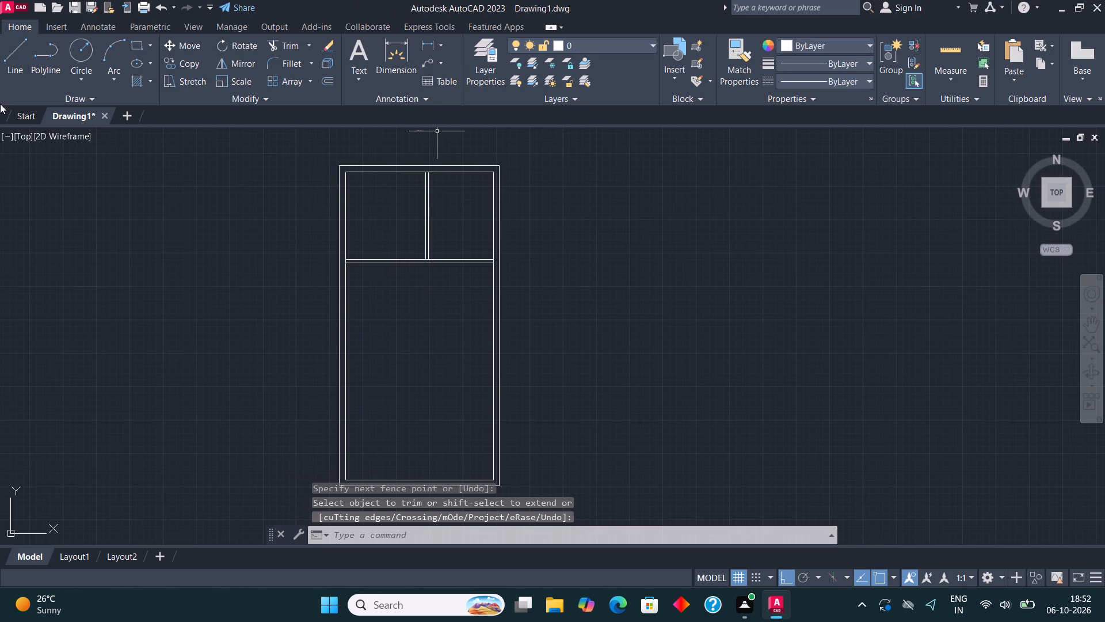
left_click(17, 47)
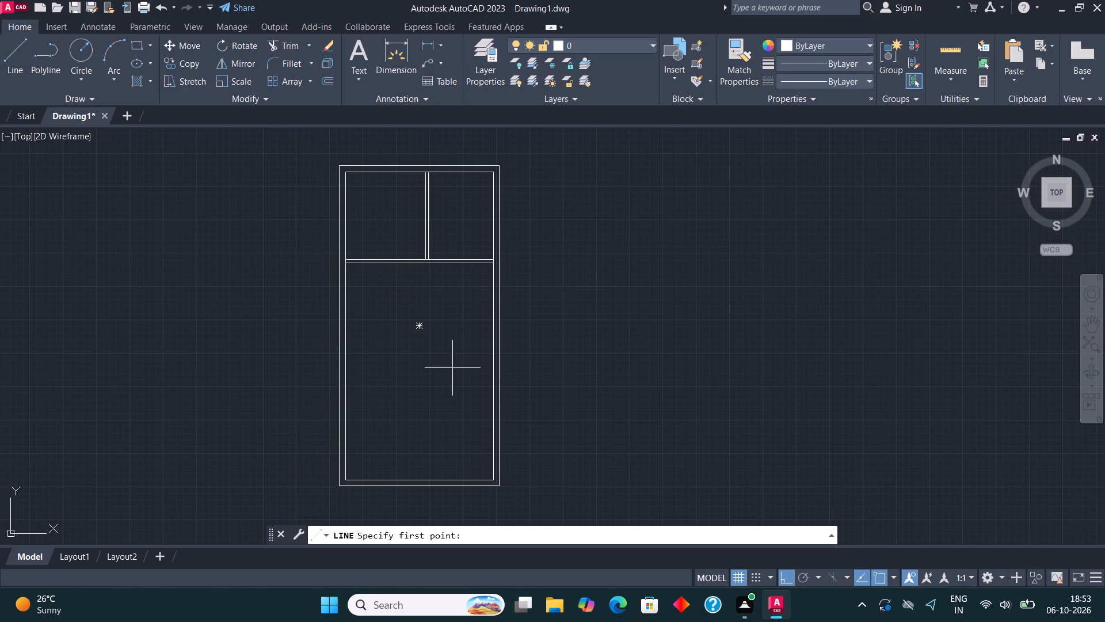
scroll(350, 278, "up", 3)
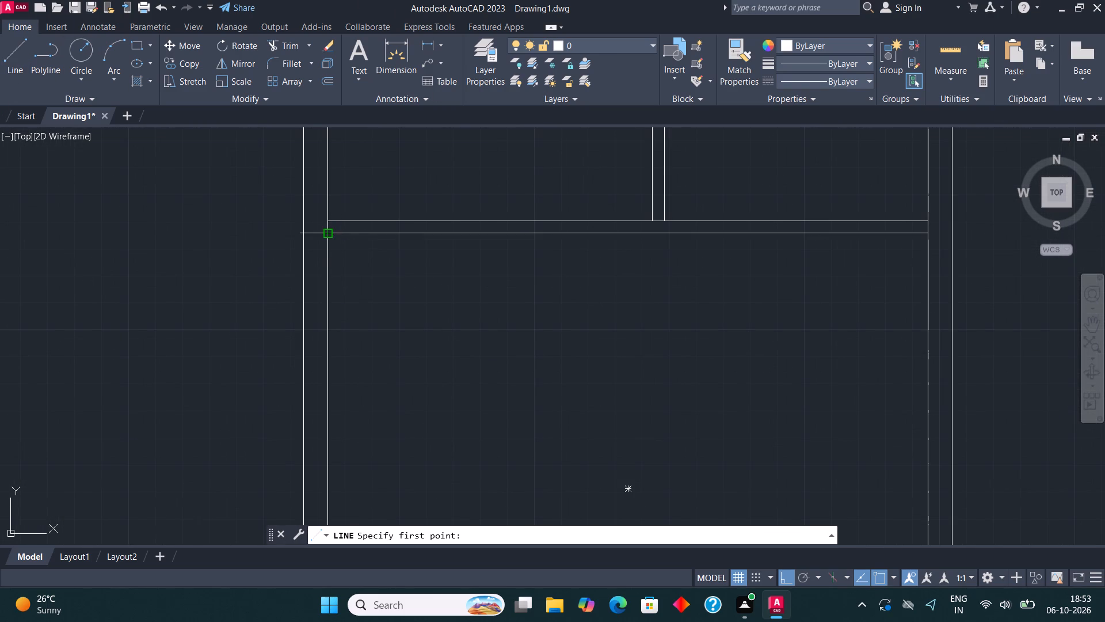
left_click(331, 232)
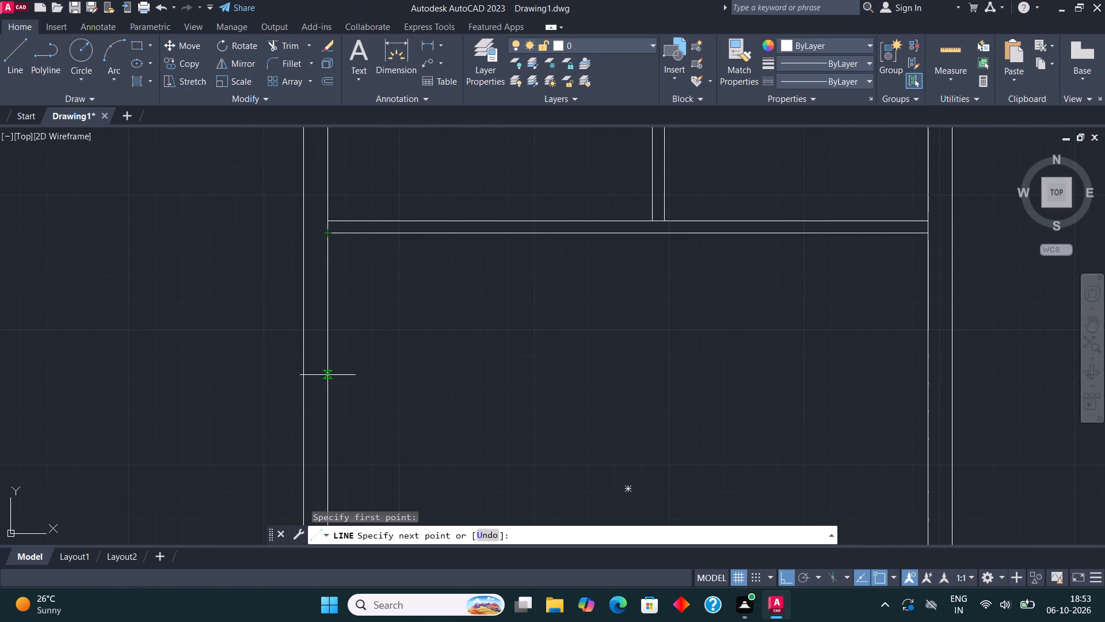
type("6'")
key("Return")
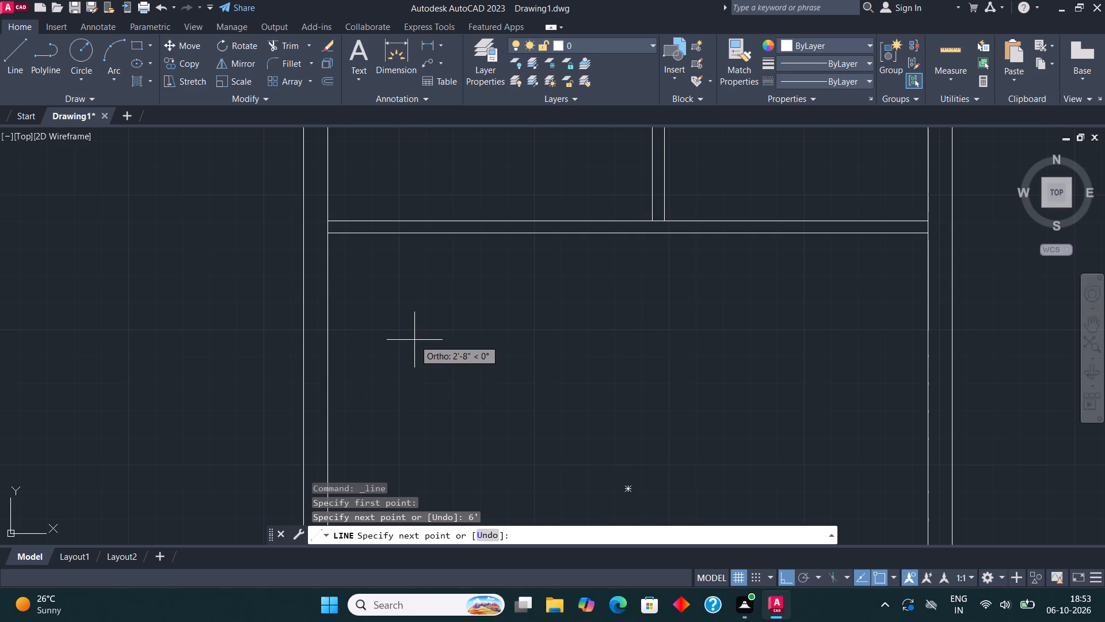
type("5'")
key("Return")
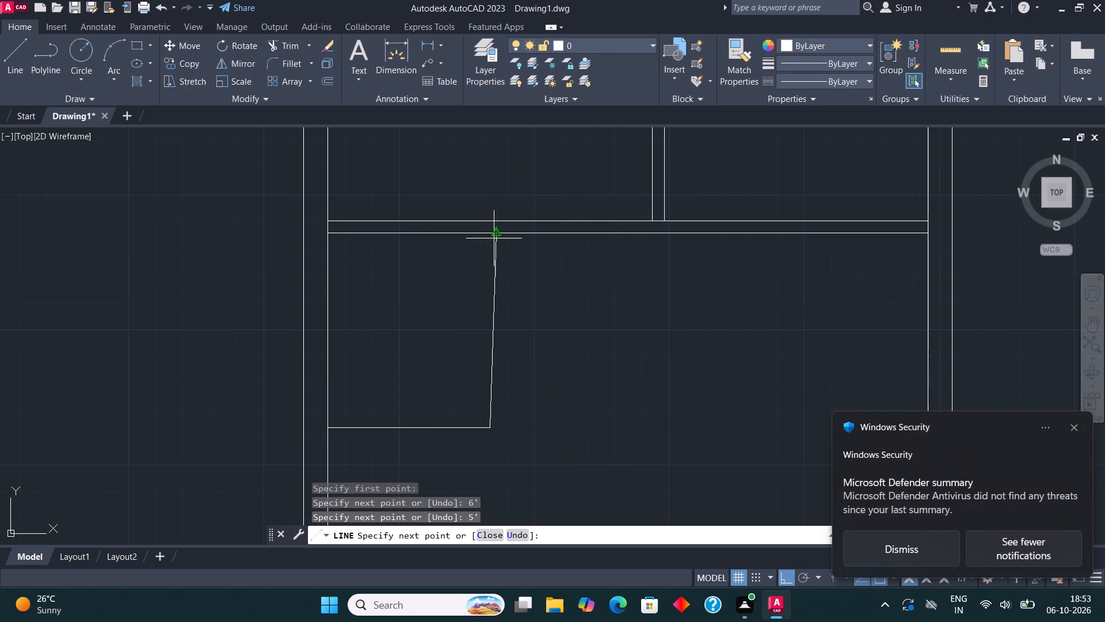
left_click(489, 236)
scroll(466, 232, "down", 1)
key("Escape")
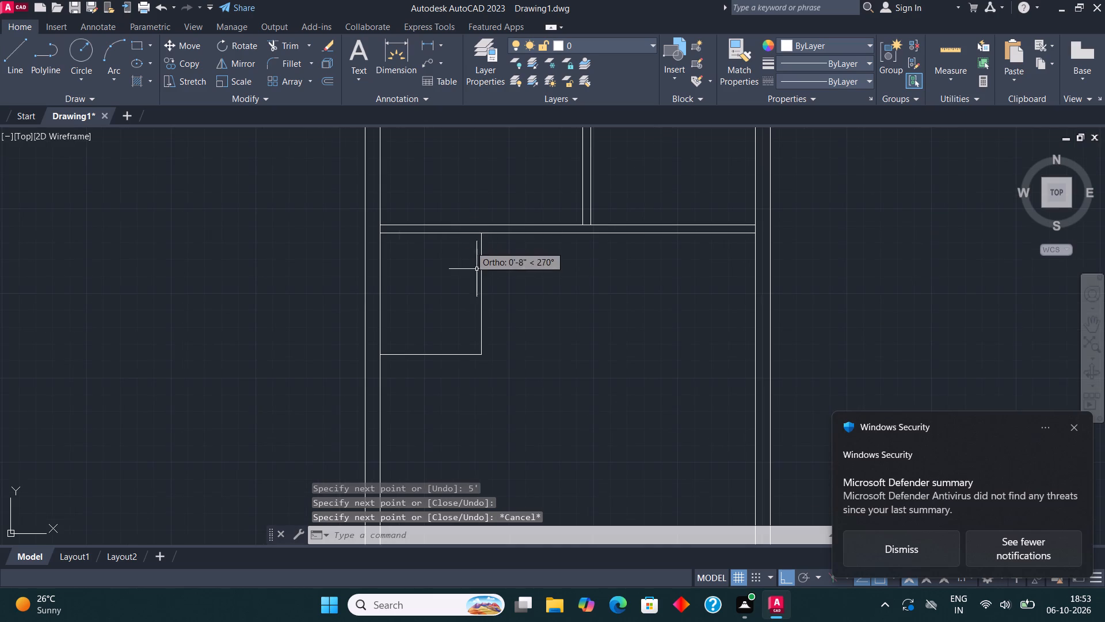
Offset the small room's right and bottom lines 4.5" outward to form its partition walls.
left_click_drag(502, 373, 498, 371)
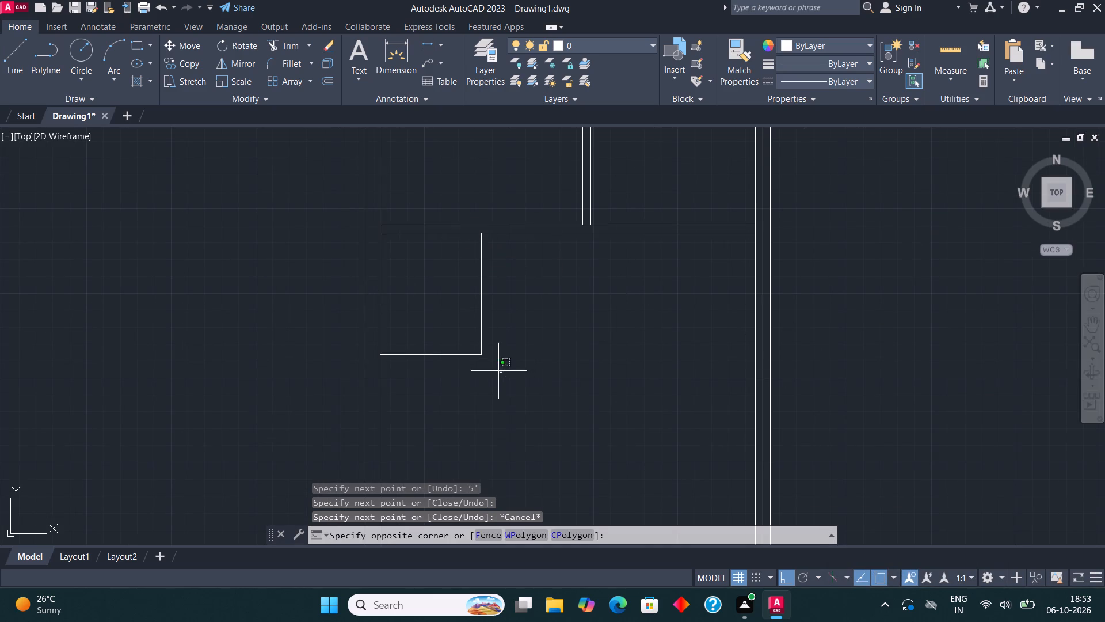
left_click_drag(498, 371, 495, 368)
left_click(460, 323)
left_click(327, 78)
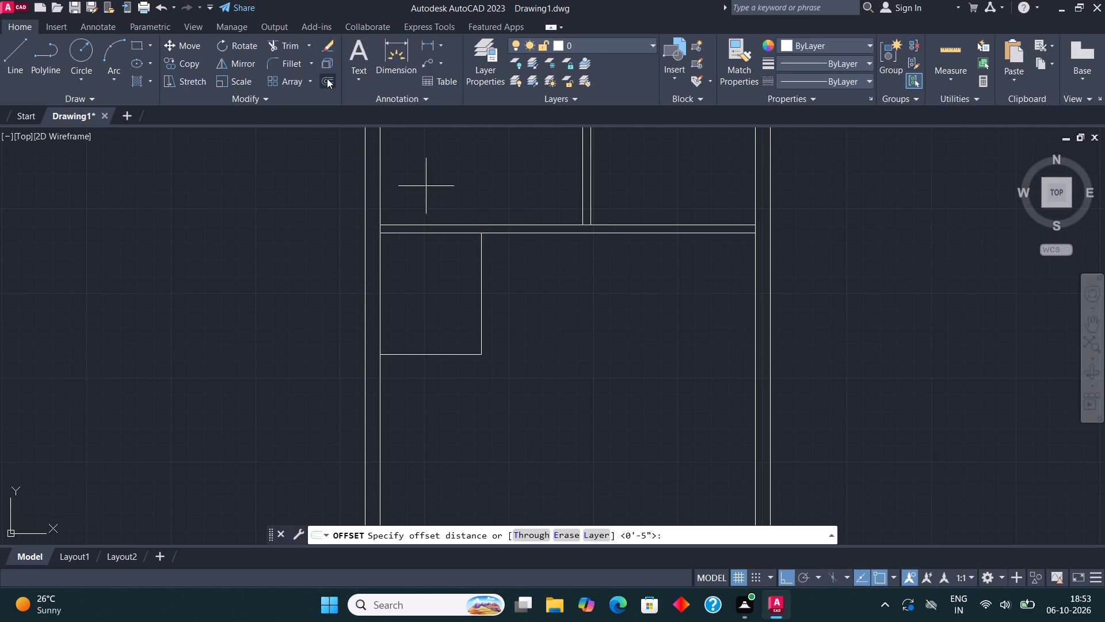
left_click(484, 289)
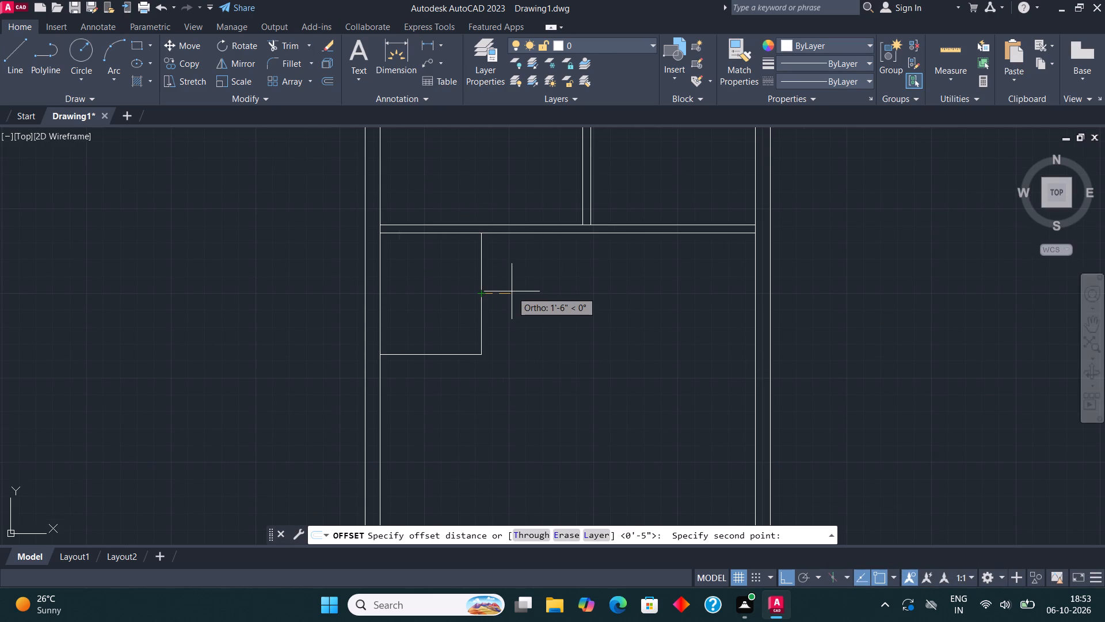
type("4.5\"")
key("Return")
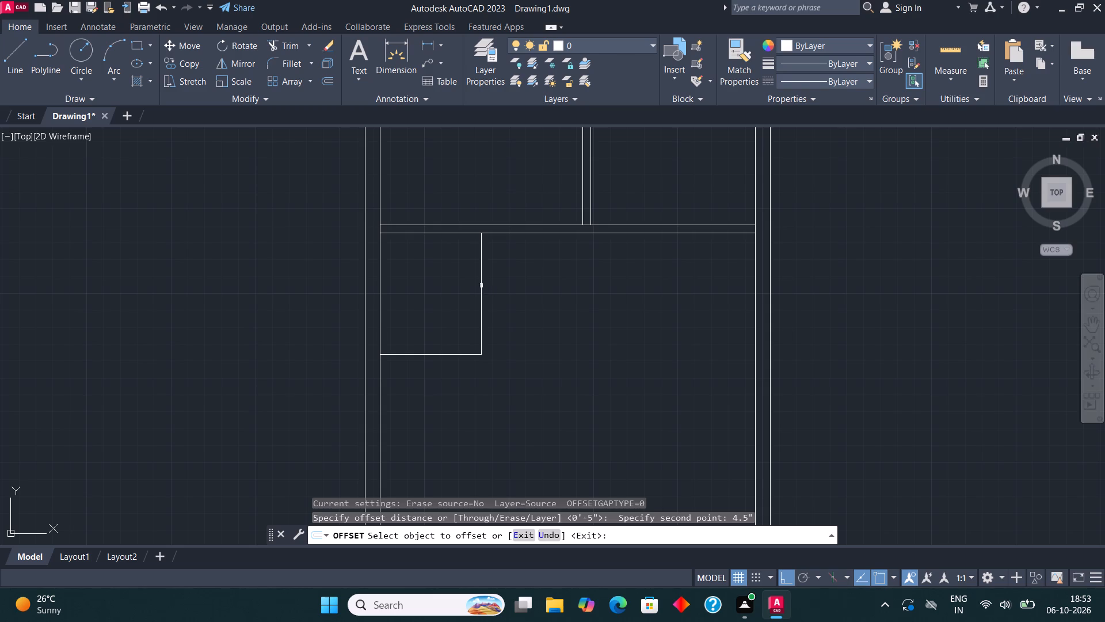
left_click(480, 286)
left_click(498, 294)
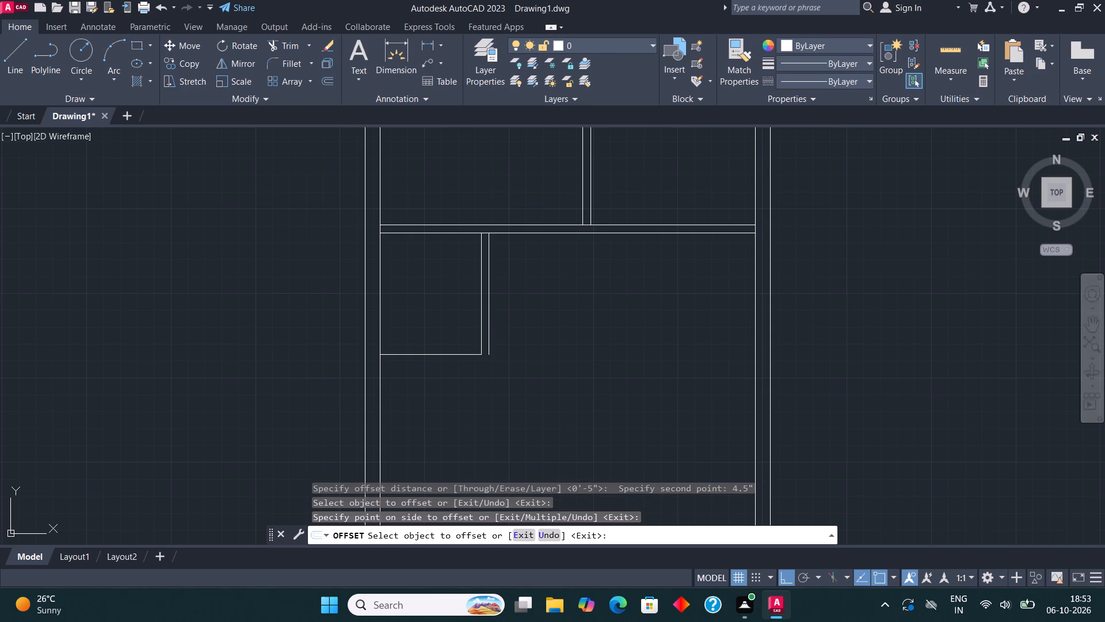
left_click(456, 355)
left_click(445, 410)
Fillet the small room's two outer partition lines so they meet at its lower-right corner.
left_click(277, 58)
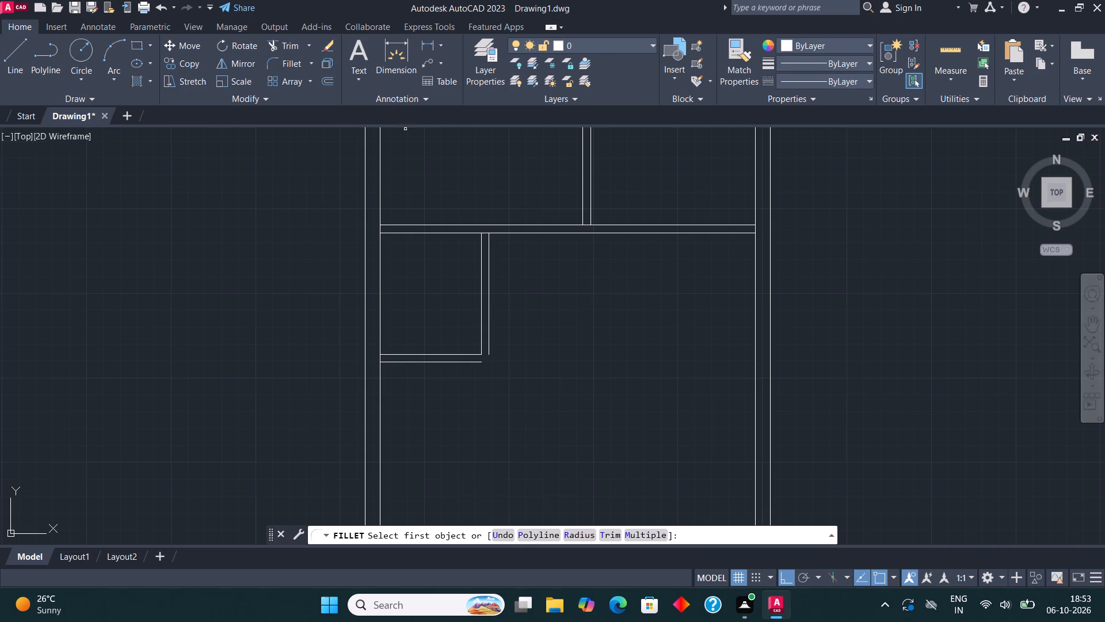
left_click(468, 365)
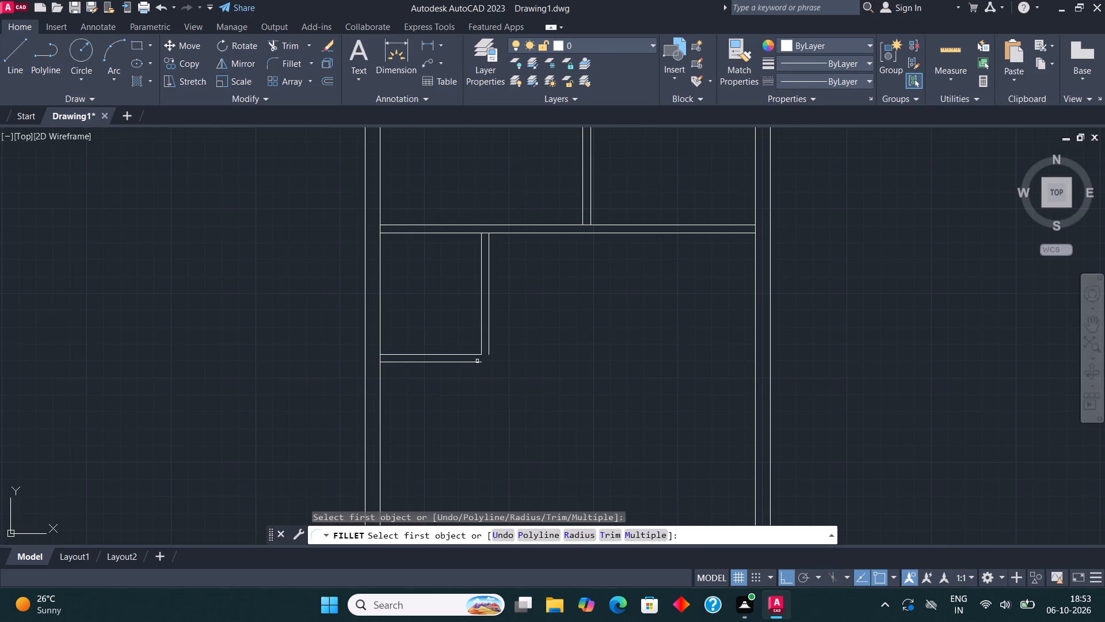
left_click(477, 361)
left_click(490, 348)
Draw a 6'2" line straight down from the outer lower-right corner of the small room's walls.
scroll(554, 207, "down", 1)
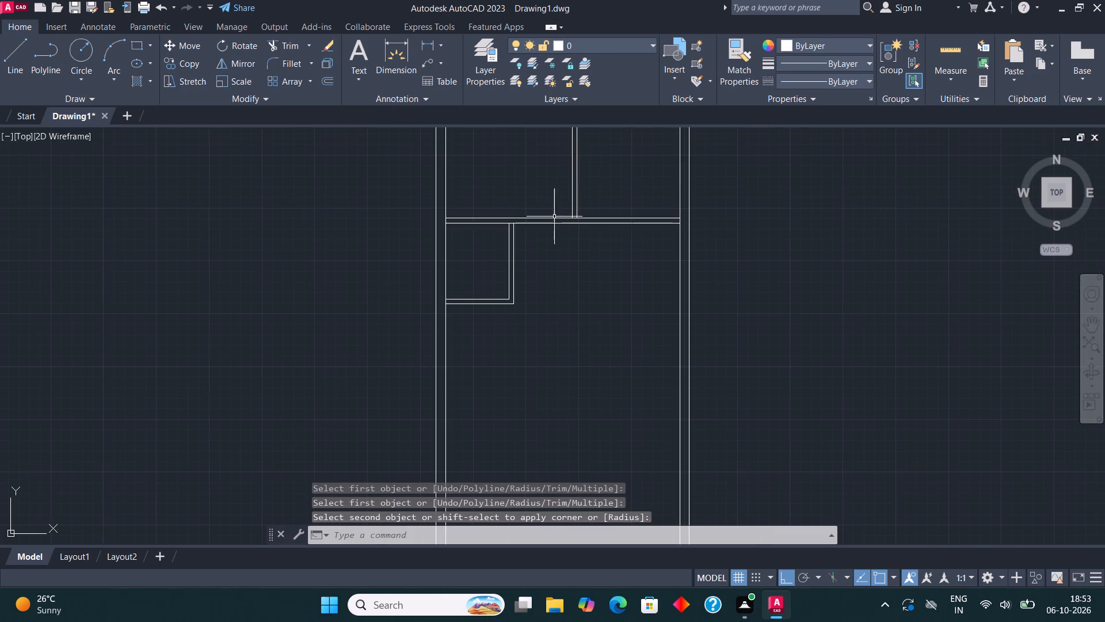
middle_click_drag(548, 215, 515, 206)
left_click(14, 56)
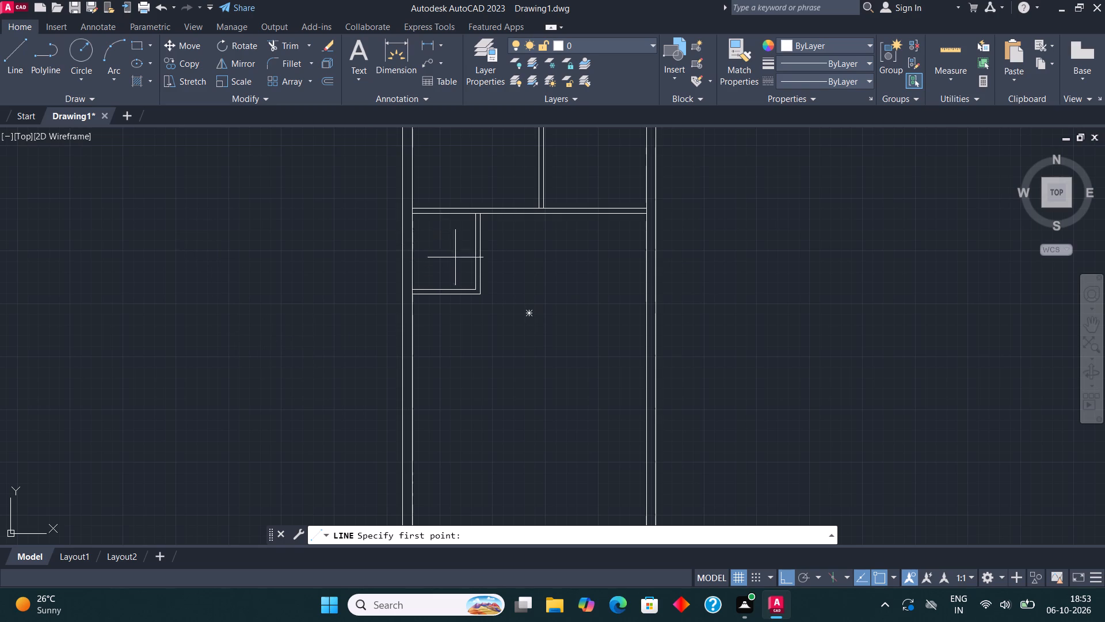
scroll(466, 309, "up", 2)
left_click(498, 273)
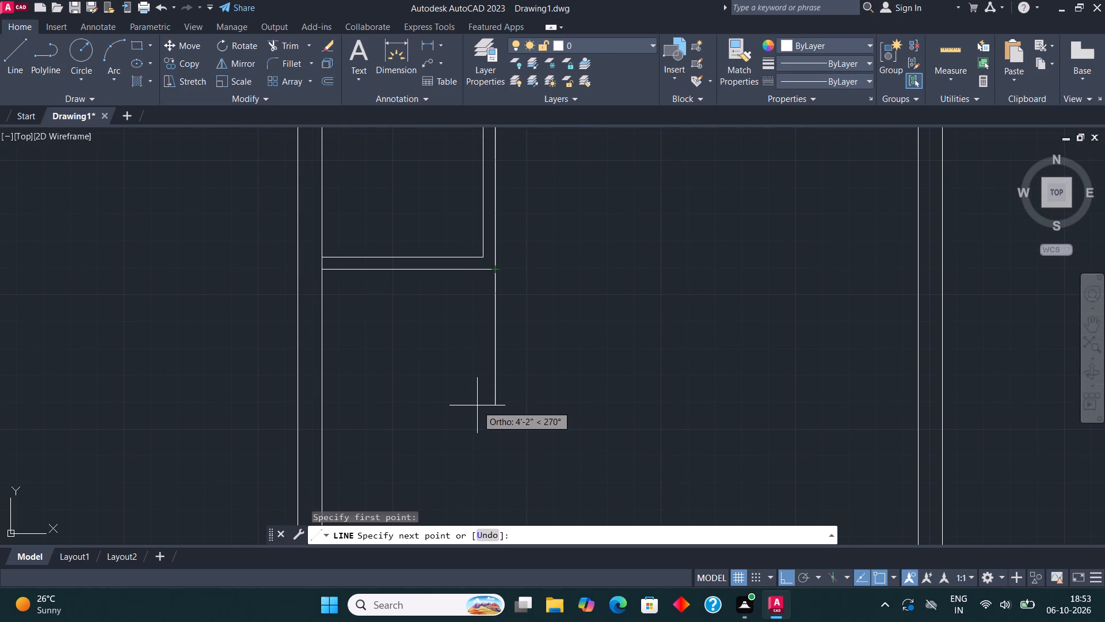
type("6'2\"")
key("Return")
key("Escape")
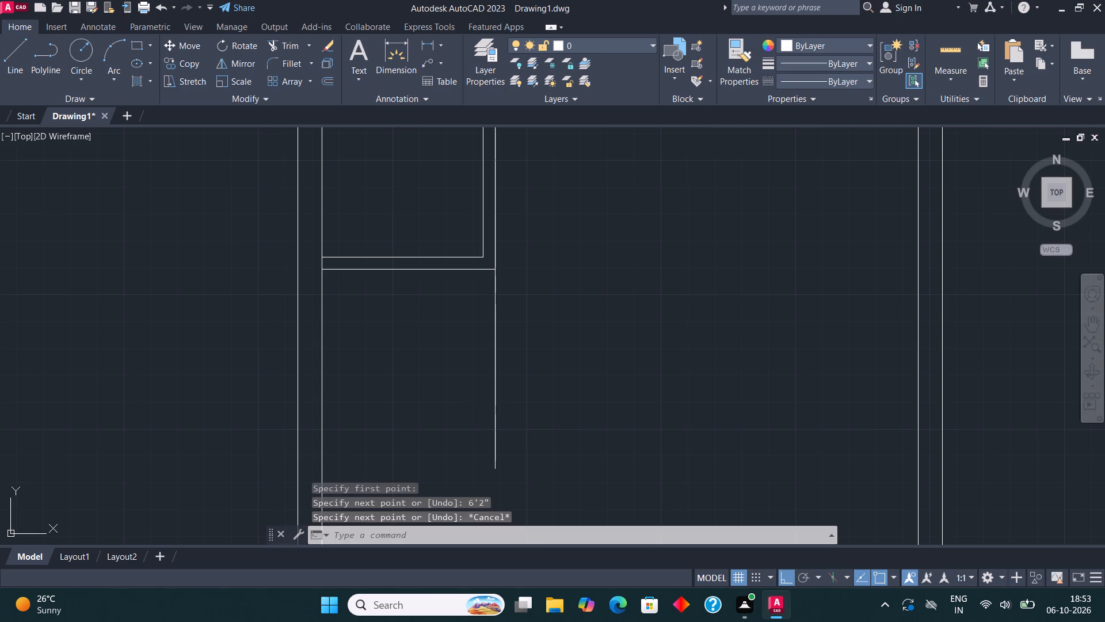
Draw a line from the small room's inner lower-right corner through the wall, 6'2" further down, and across to the left inner wall.
left_click(14, 55)
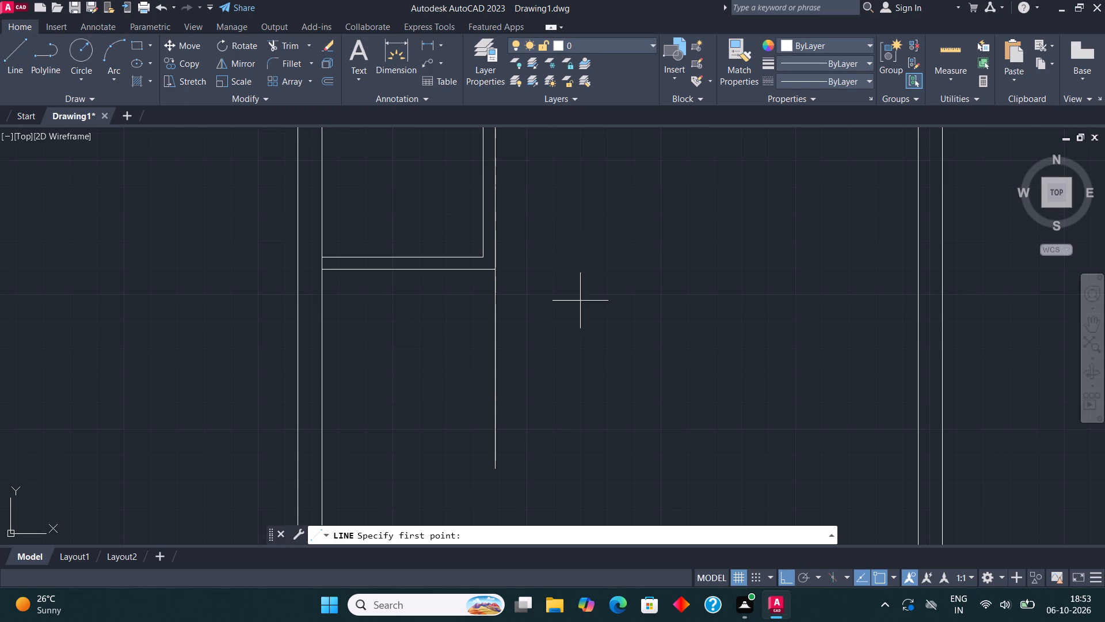
left_click(485, 260)
left_click(486, 272)
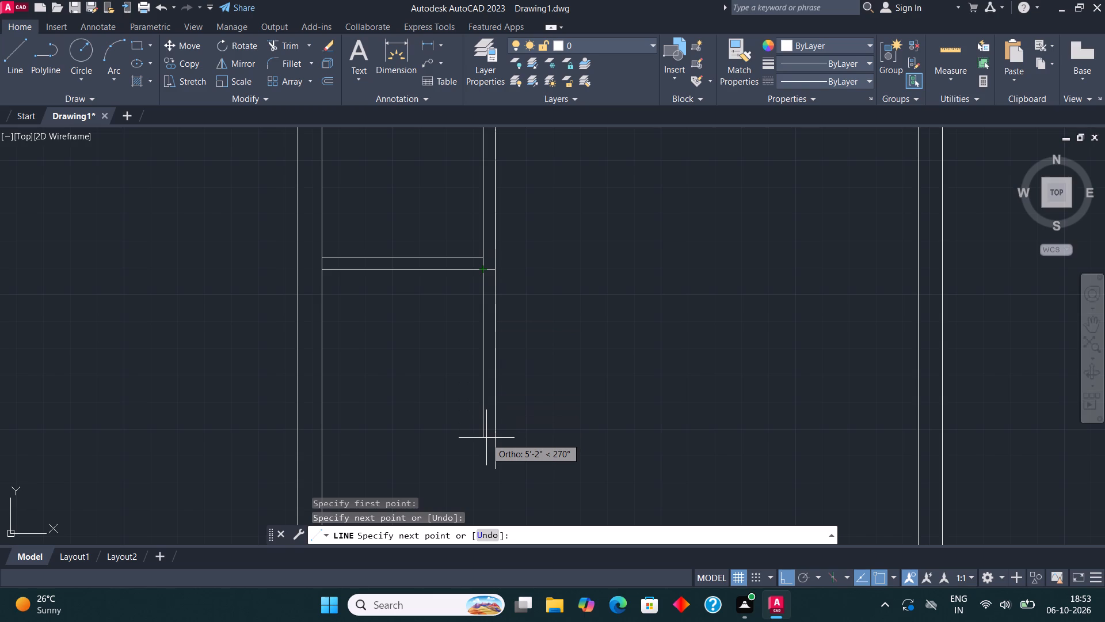
type("6'2\"")
key("Return")
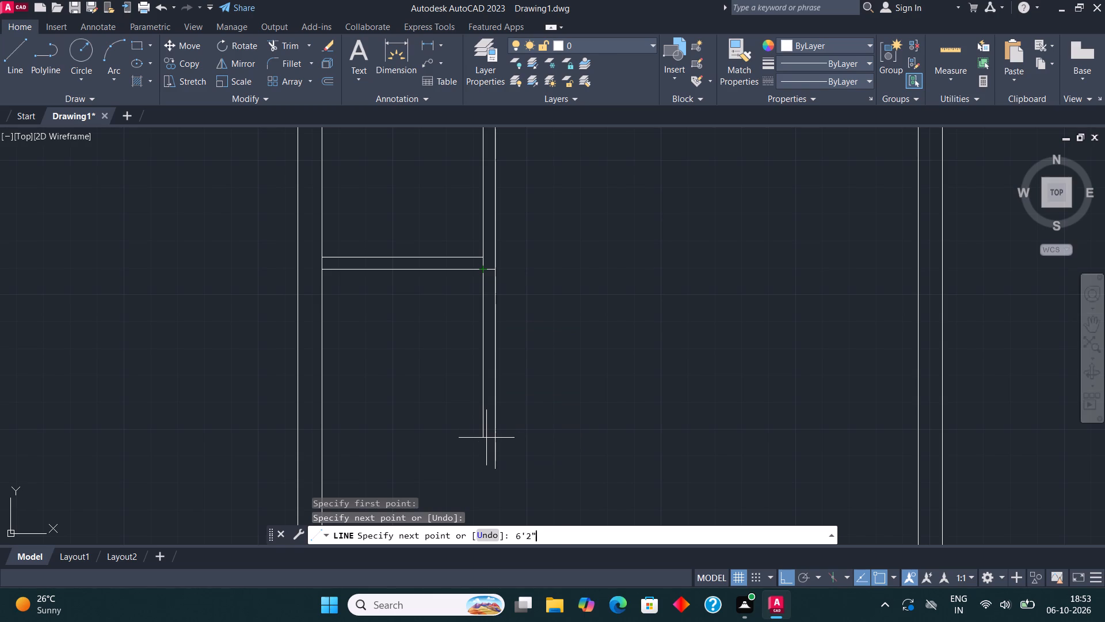
scroll(288, 89, "down", 2)
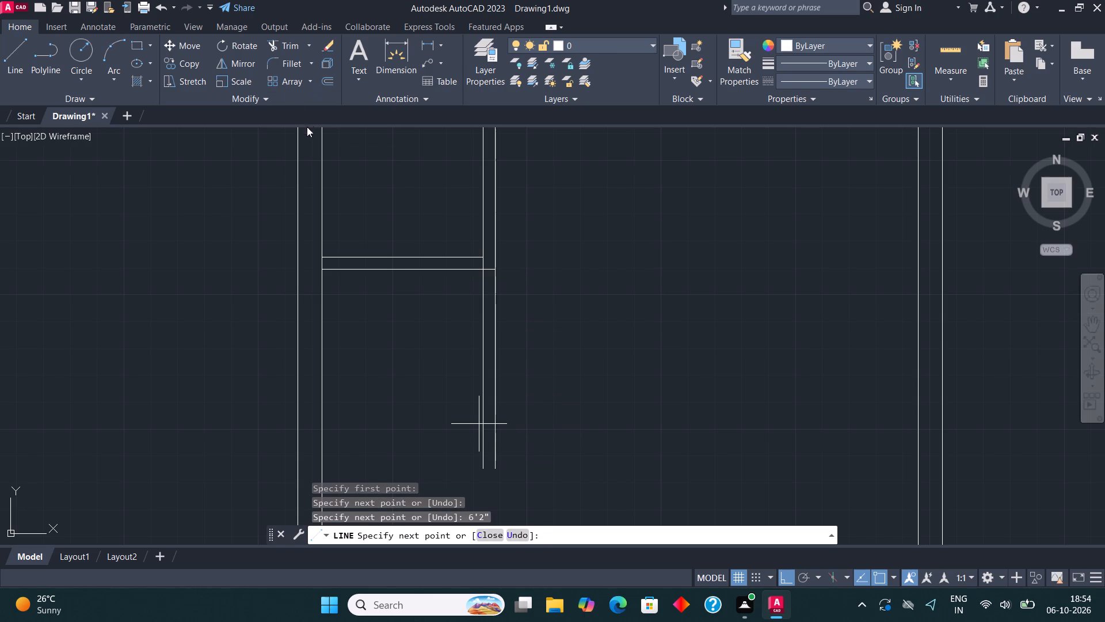
scroll(372, 231, "down", 2)
scroll(382, 299, "up", 3)
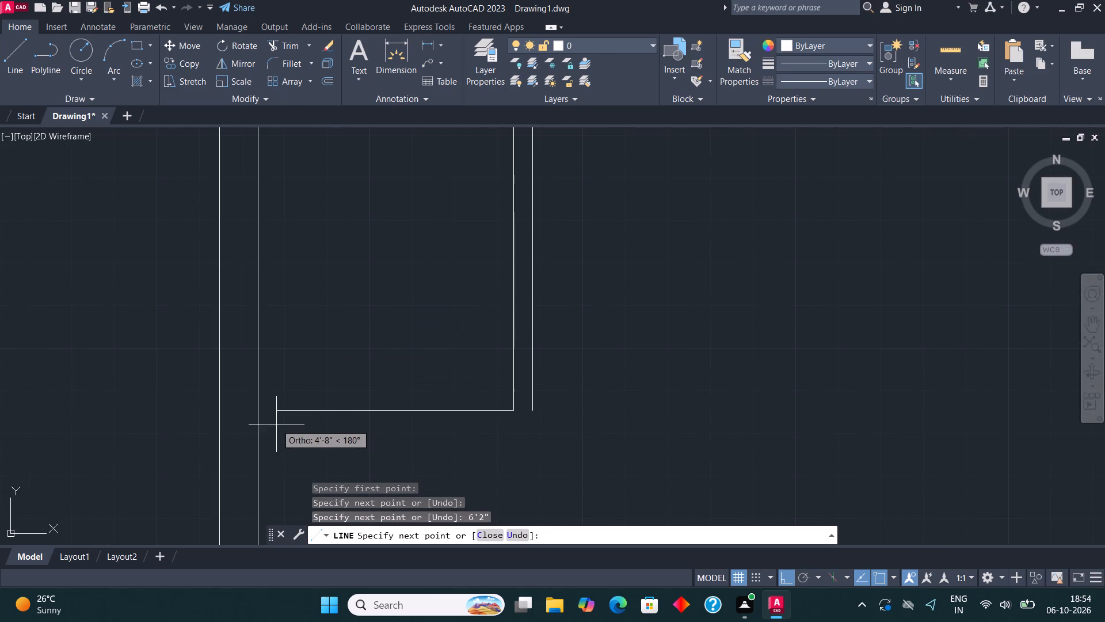
left_click(261, 412)
key("Escape")
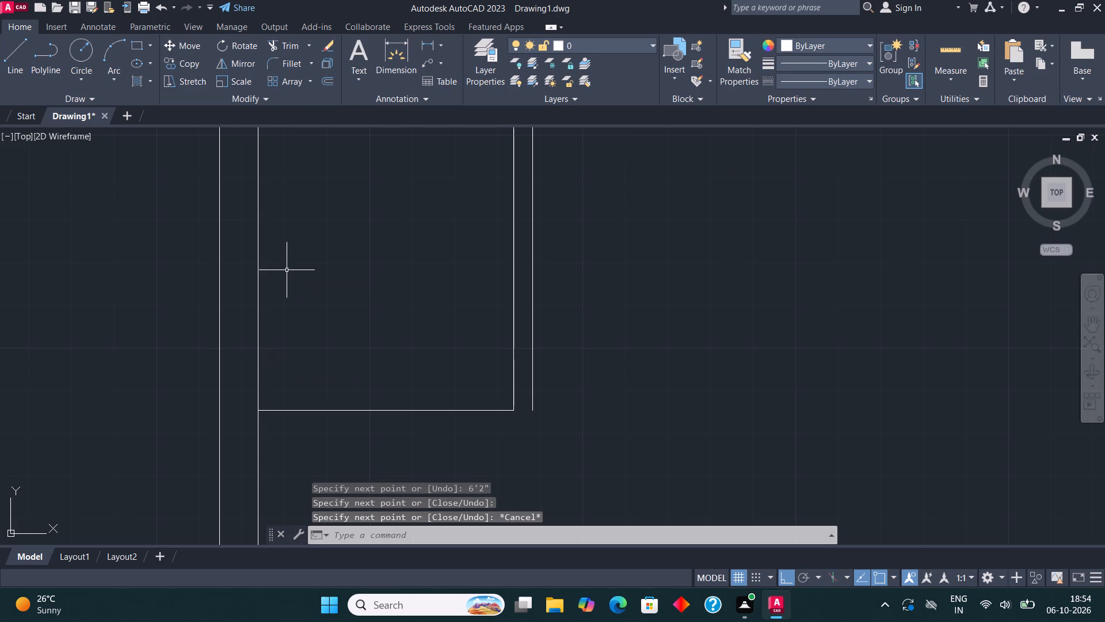
Offset the second small room's bottom line 4.5" downward to form its lower partition wall.
left_click(433, 407)
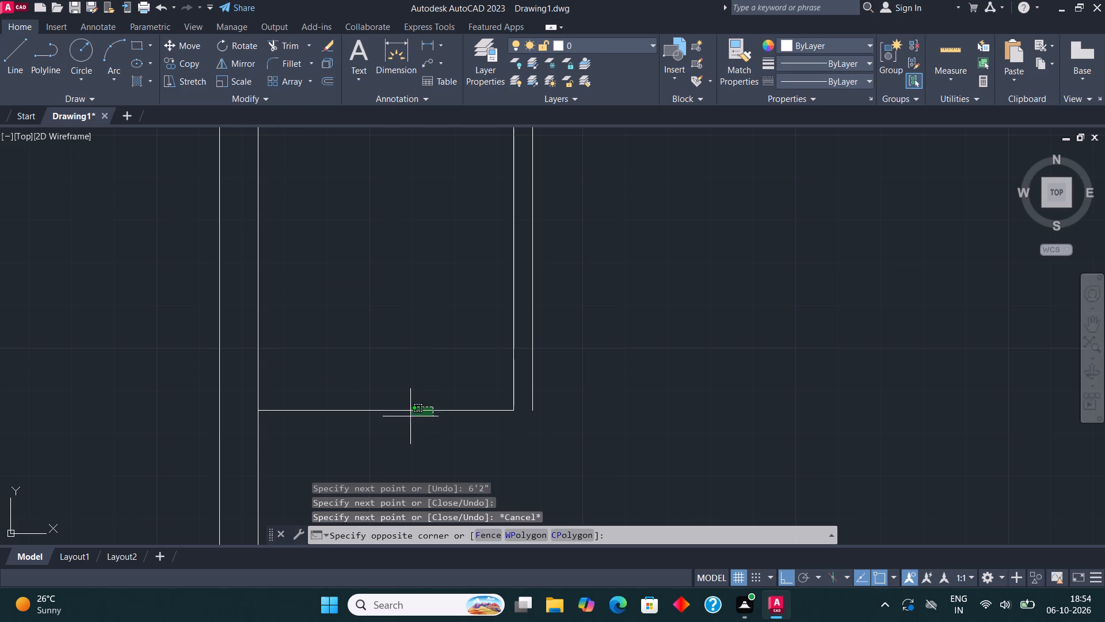
left_click(410, 419)
left_click(327, 78)
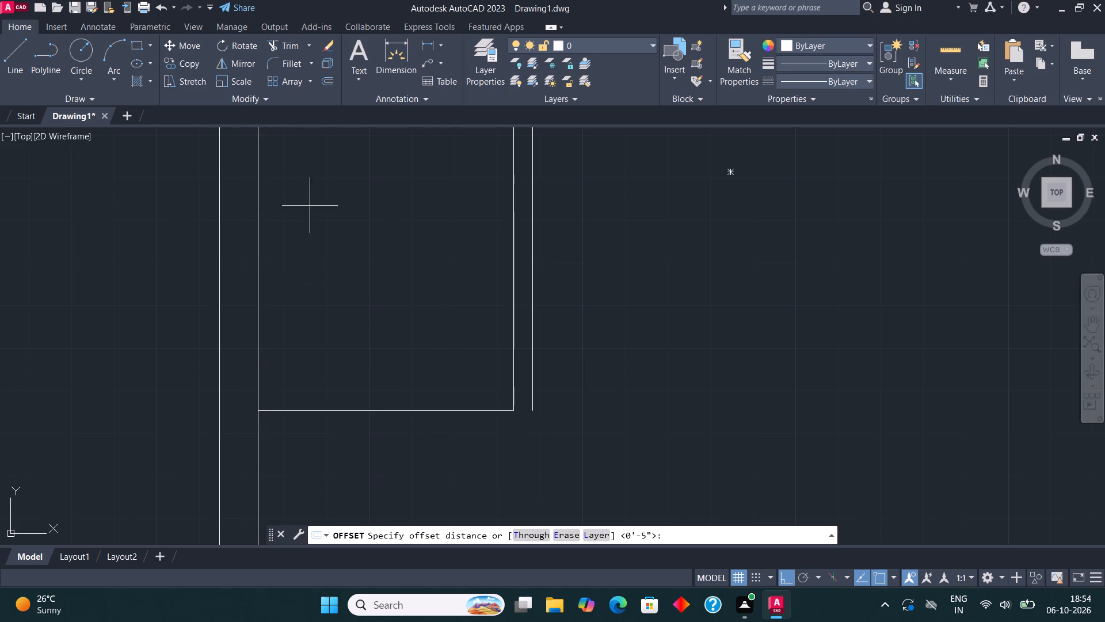
scroll(311, 281, "down", 1)
scroll(322, 383, "up", 1)
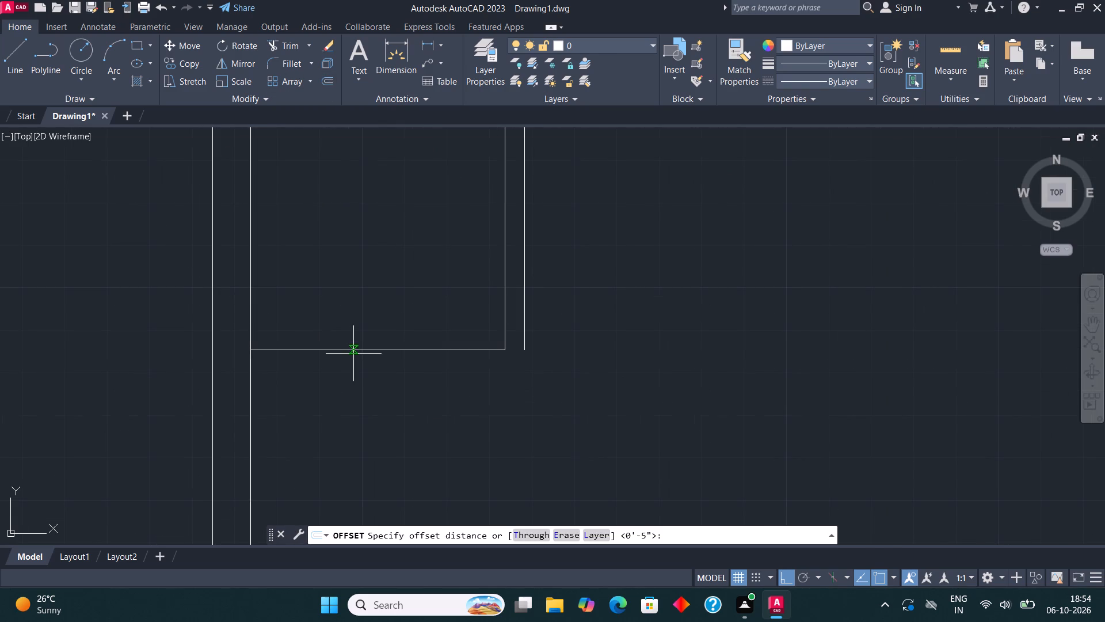
left_click(353, 354)
type("4.5\"")
key("Return")
left_click(361, 395)
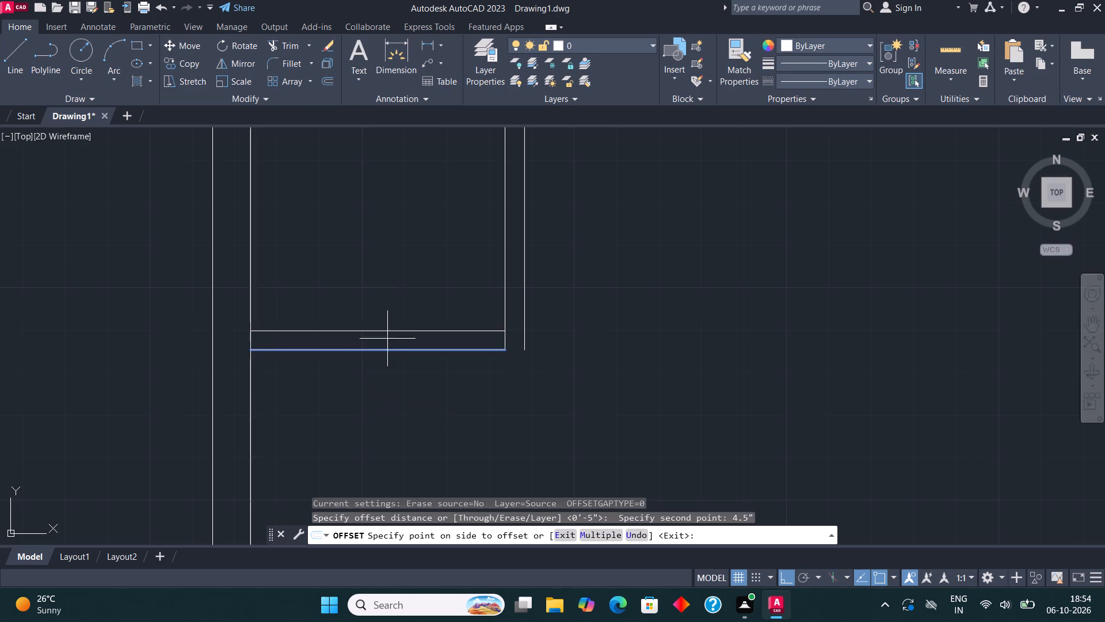
left_click(387, 364)
Fillet the outer vertical and bottom partition lines so they meet at the second small room's lower-right corner.
left_click(284, 56)
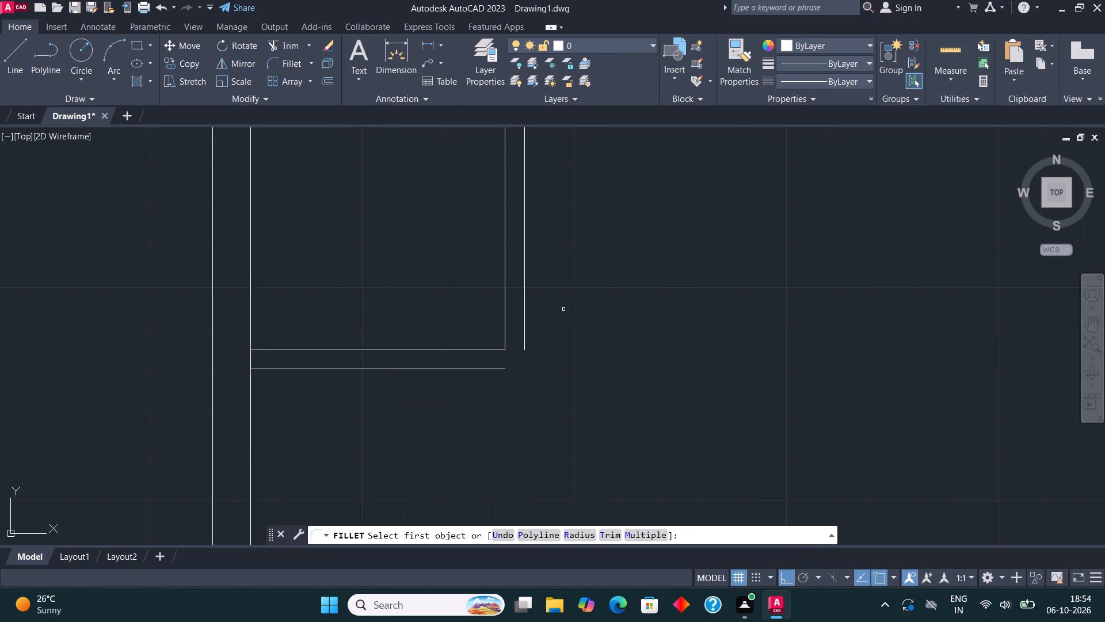
left_click(523, 292)
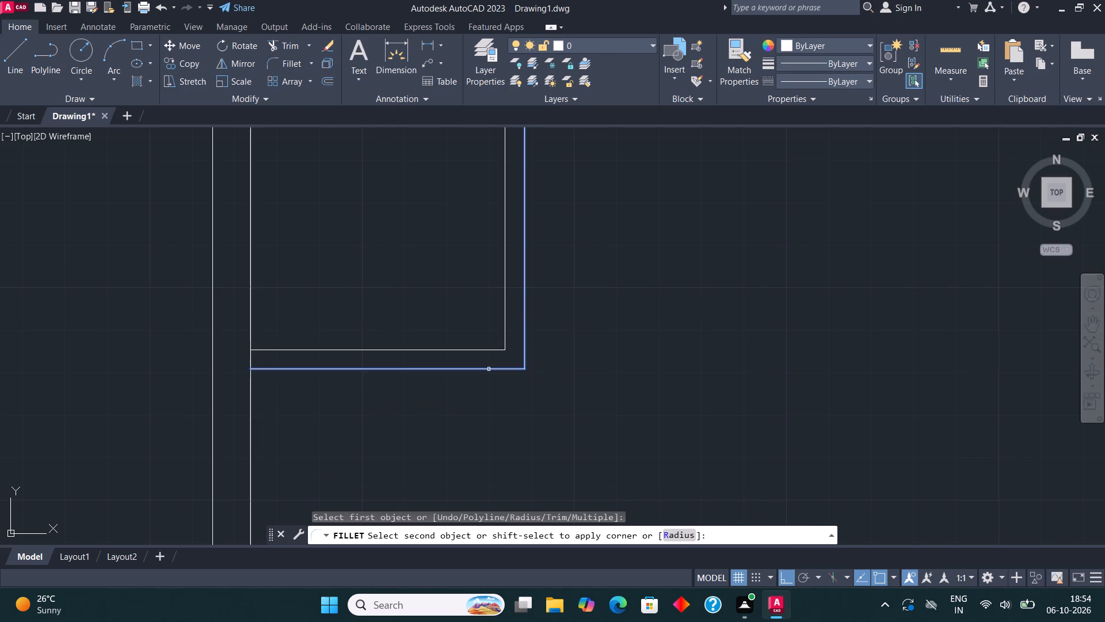
left_click(489, 369)
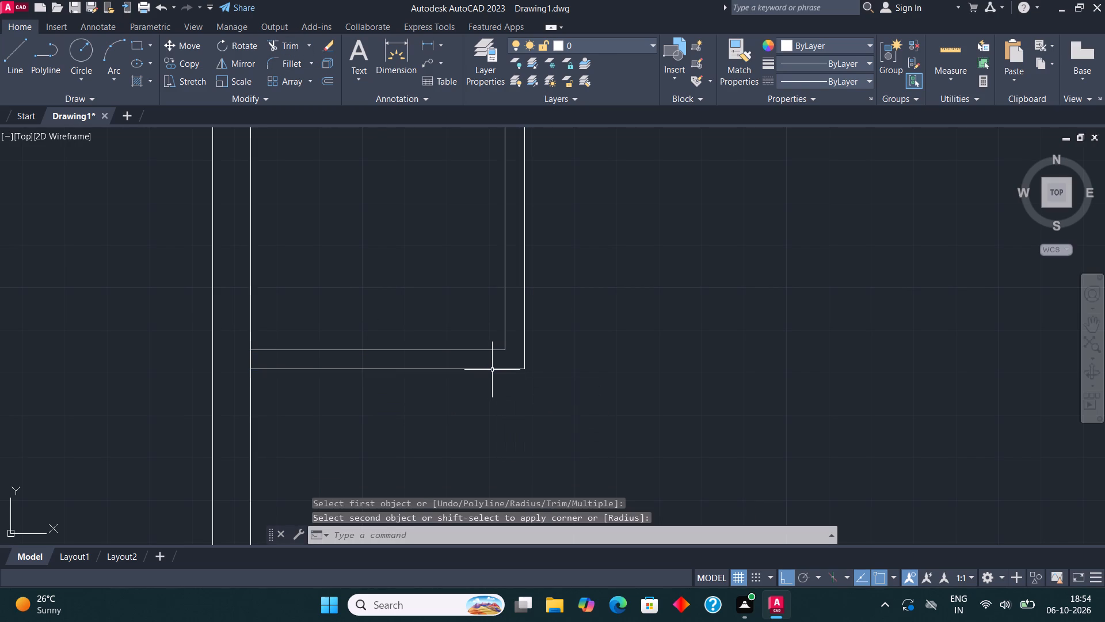
Trim the leftover line segments inside the junction between the two small rooms' dividing wall and the vertical partition.
scroll(404, 379, "down", 2)
scroll(406, 260, "down", 1)
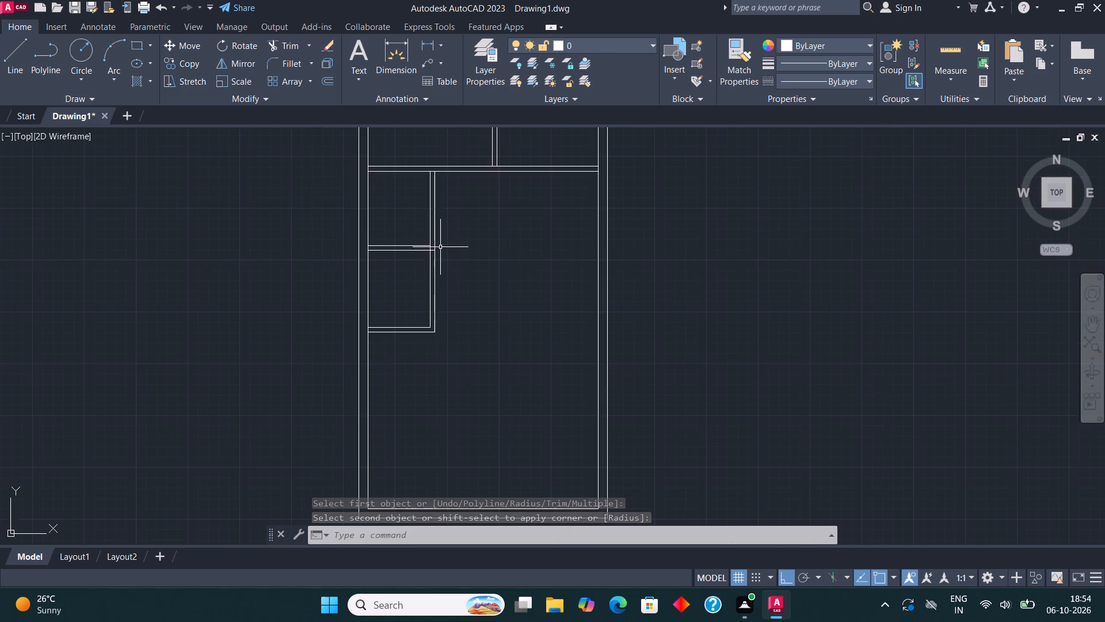
scroll(440, 247, "up", 3)
left_click(287, 41)
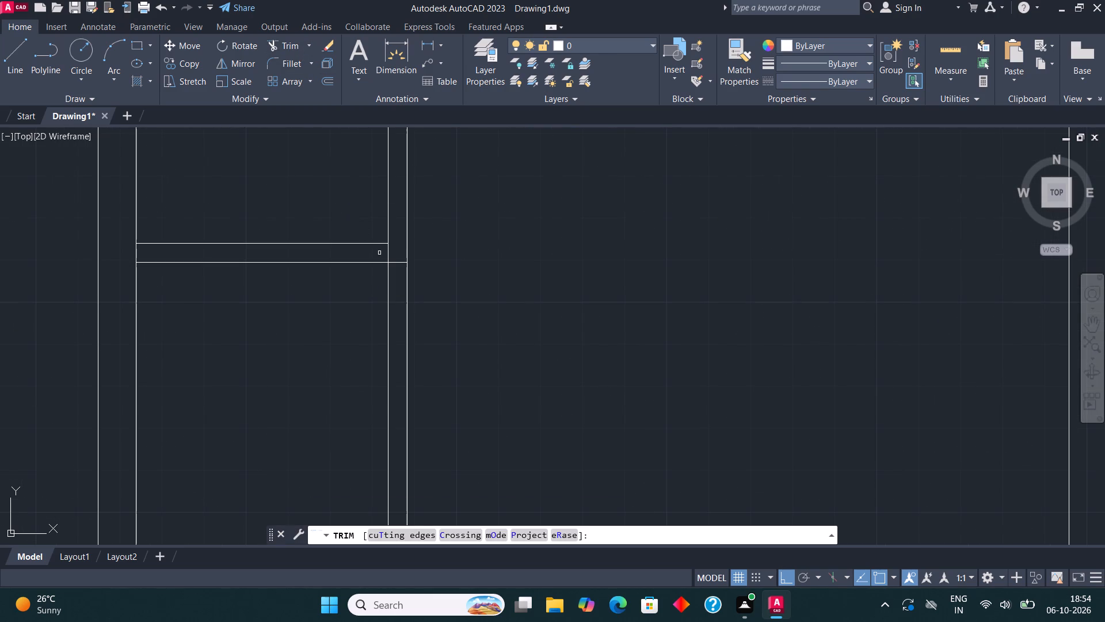
left_click(401, 274)
left_click(401, 245)
left_click(396, 251)
left_click(370, 251)
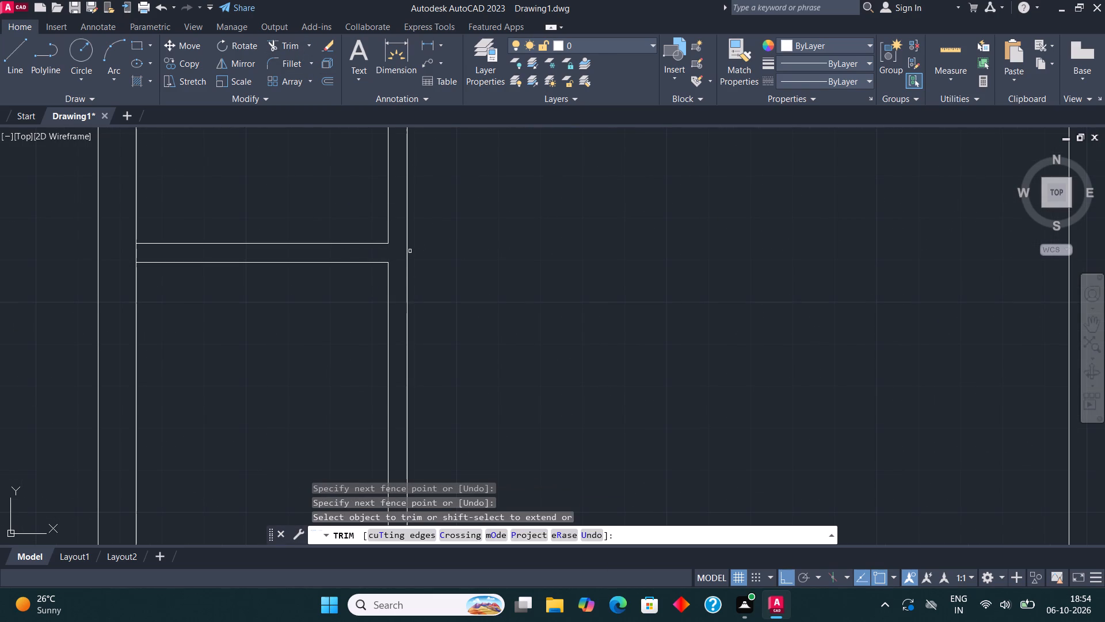
Draw two parallel lines extending the second small room's lower partition wall from its lower-right corner to the right inner wall.
key("Escape")
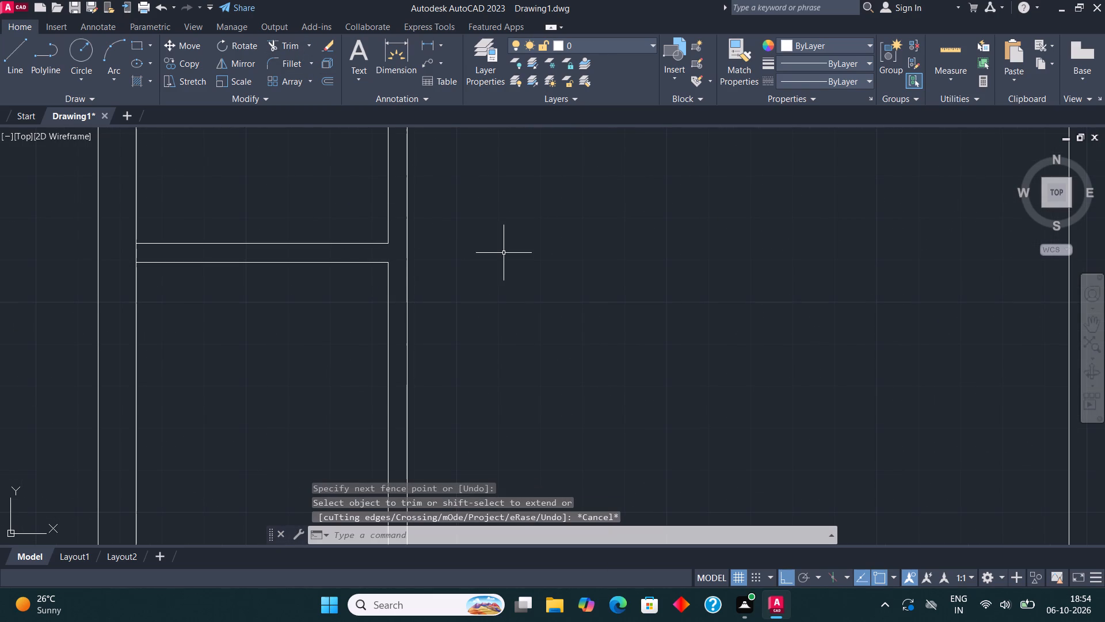
scroll(352, 192, "down", 3)
middle_click_drag(402, 258, 408, 227)
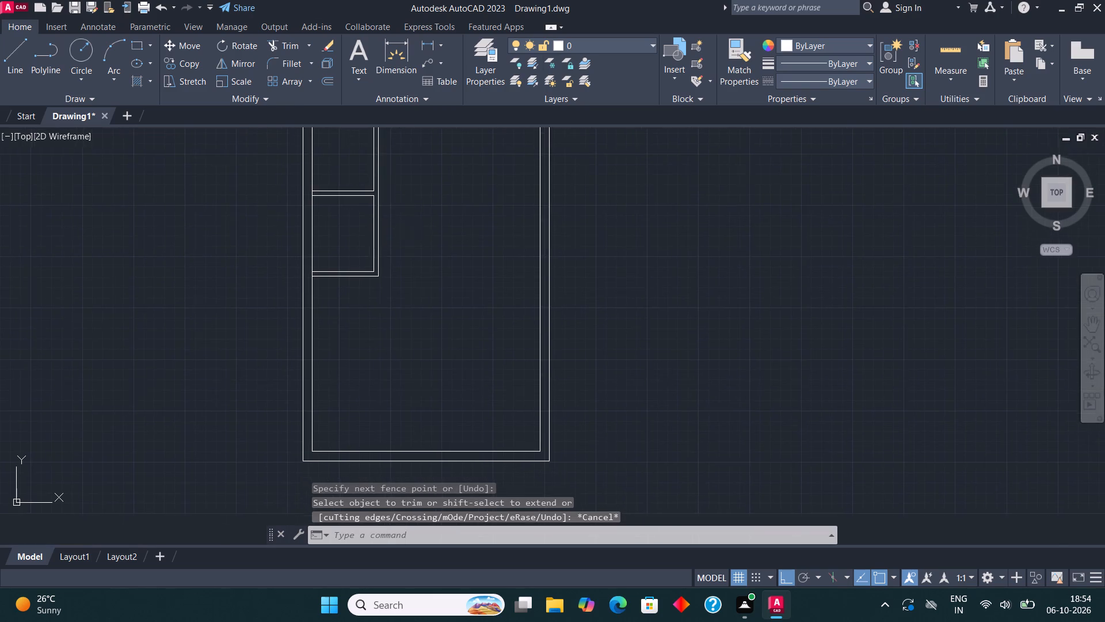
scroll(383, 279, "up", 2)
left_click(21, 63)
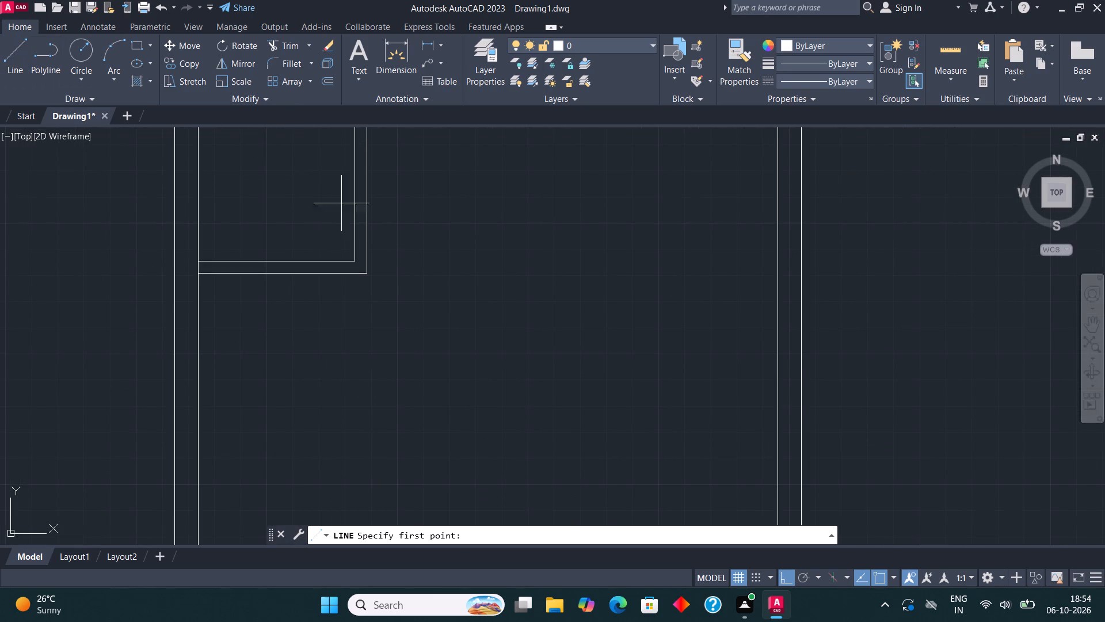
left_click(363, 271)
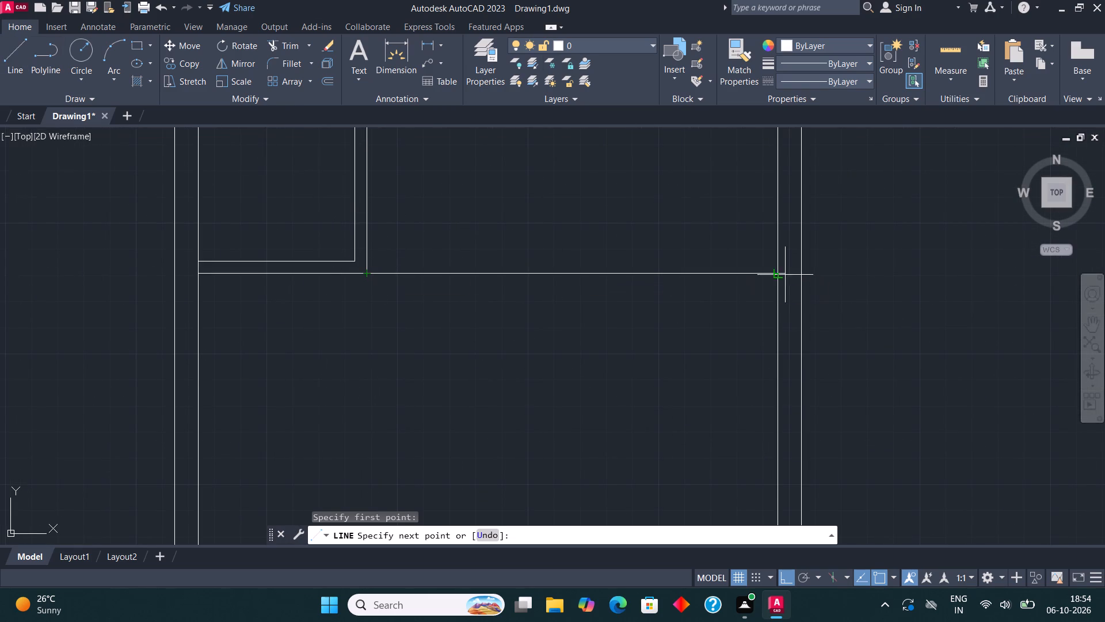
left_click(780, 278)
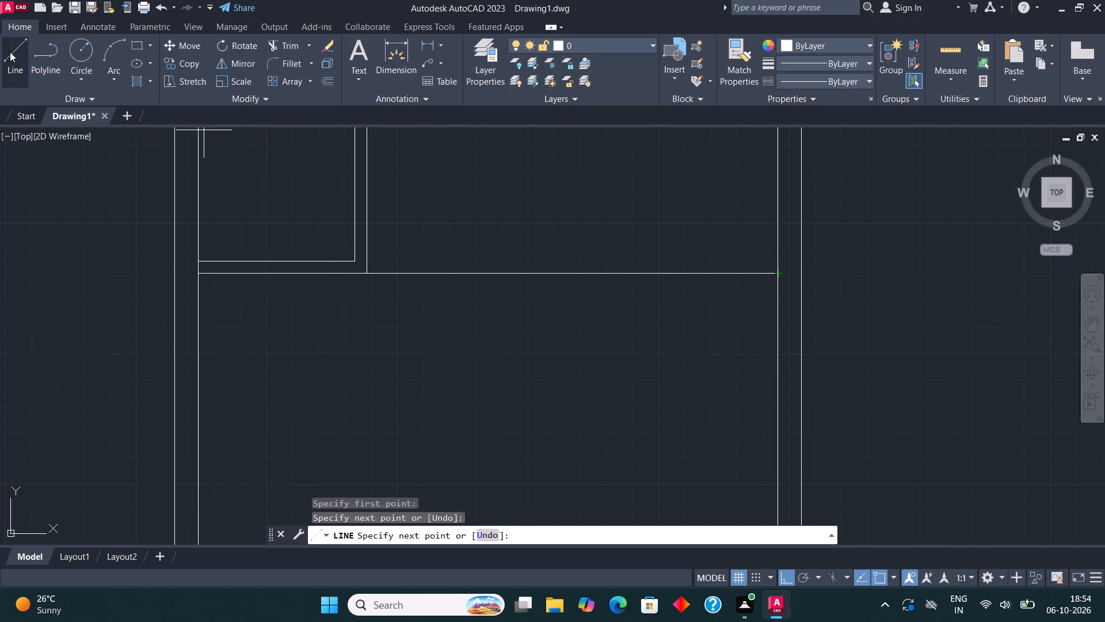
left_click(10, 52)
left_click(358, 260)
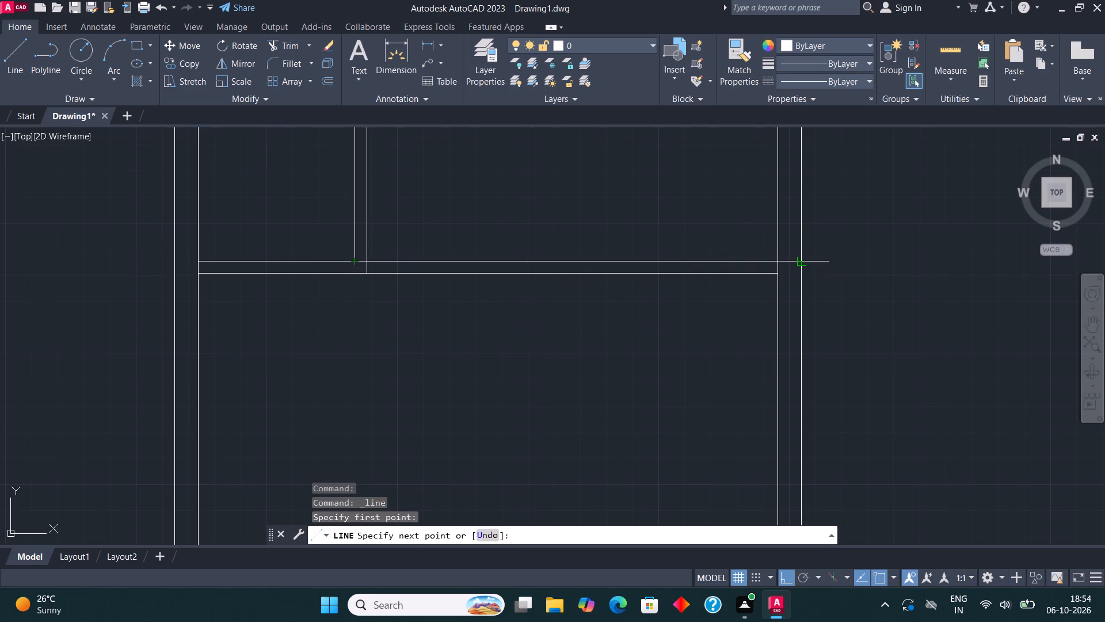
left_click(778, 262)
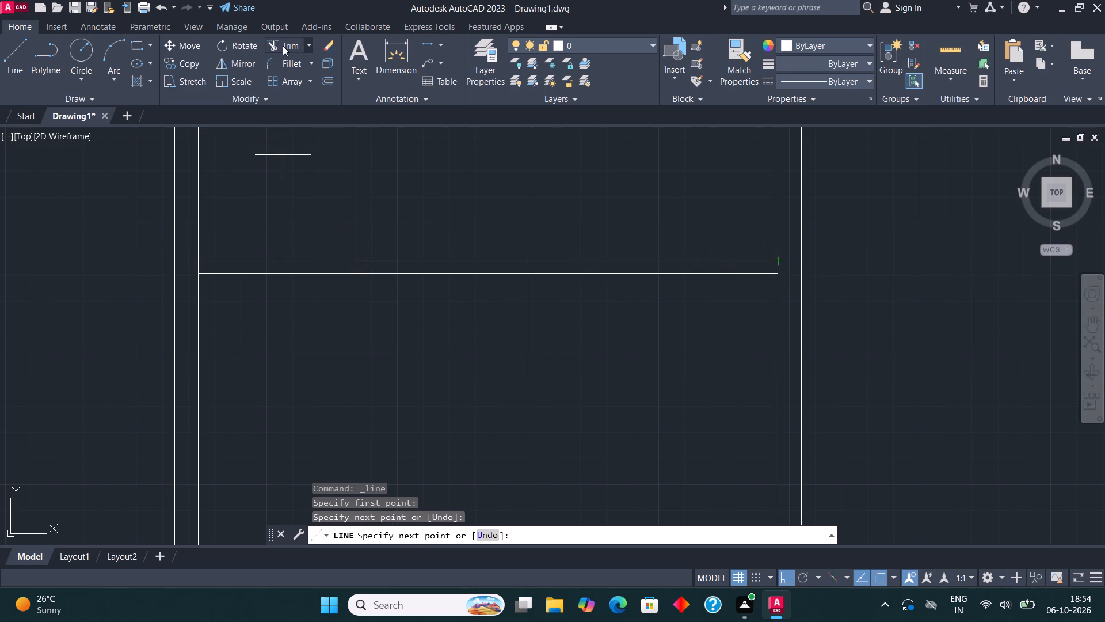
Trim the leftover line segments where the vertical partition meets the extended horizontal partition wall.
left_click(283, 45)
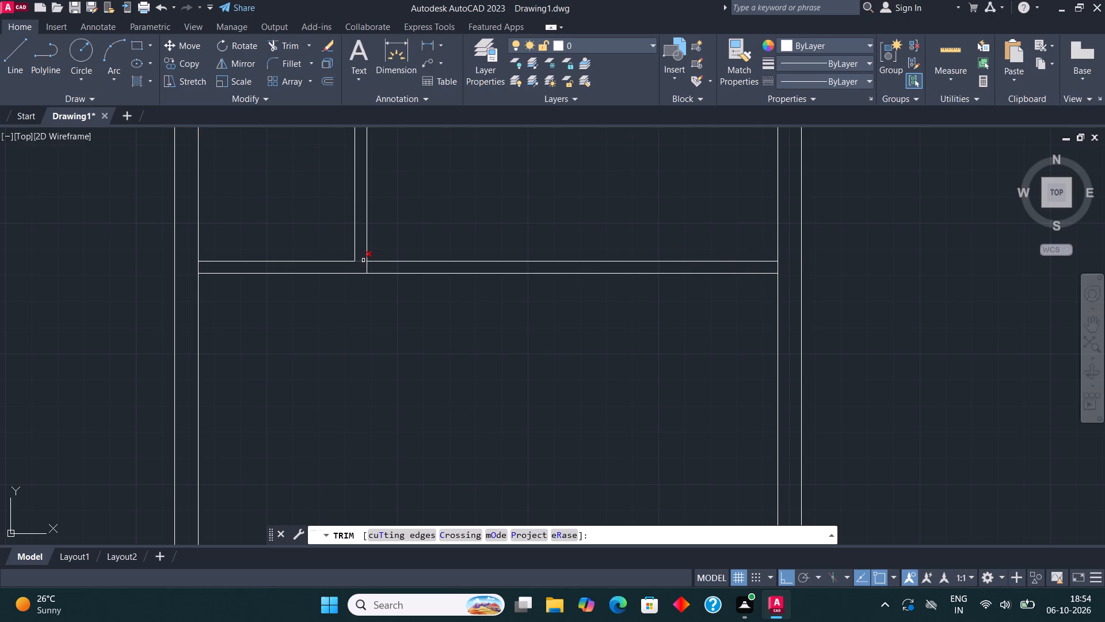
left_click(361, 260)
left_click(366, 268)
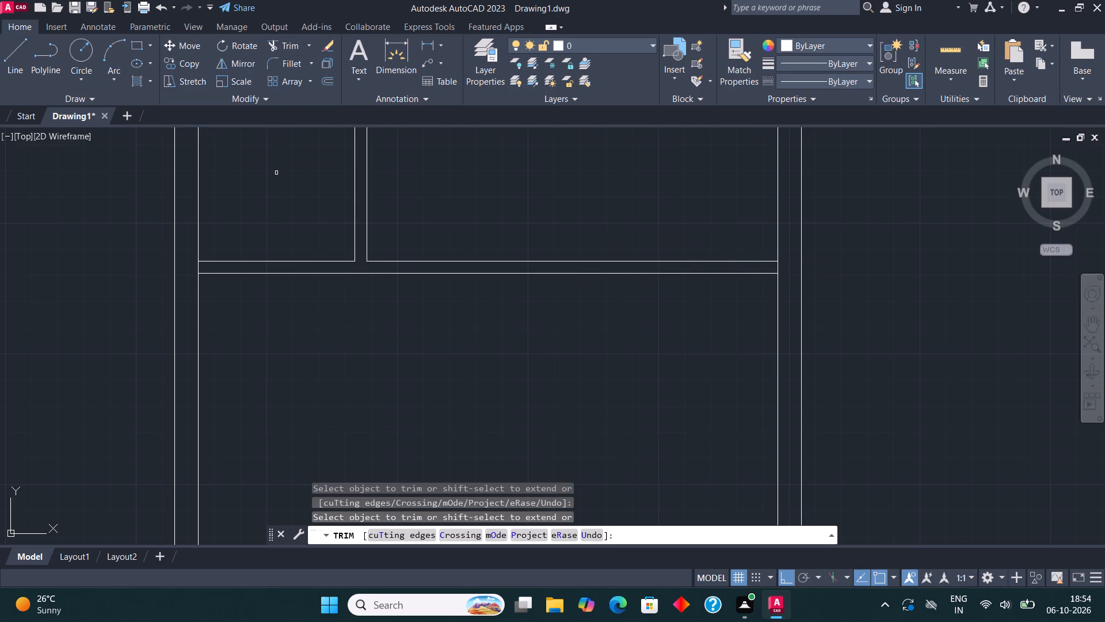
key("Escape")
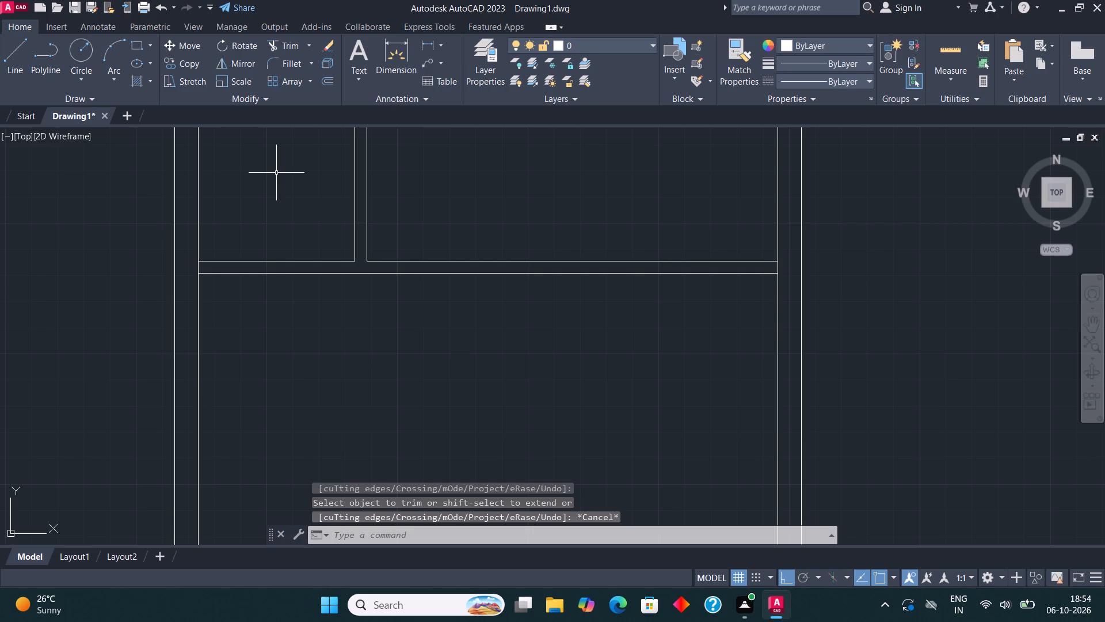
Draw a room outline below the horizontal partition: 10'4" down from the left inner wall corner, 9'5" right, and up to the partition.
scroll(304, 200, "down", 3)
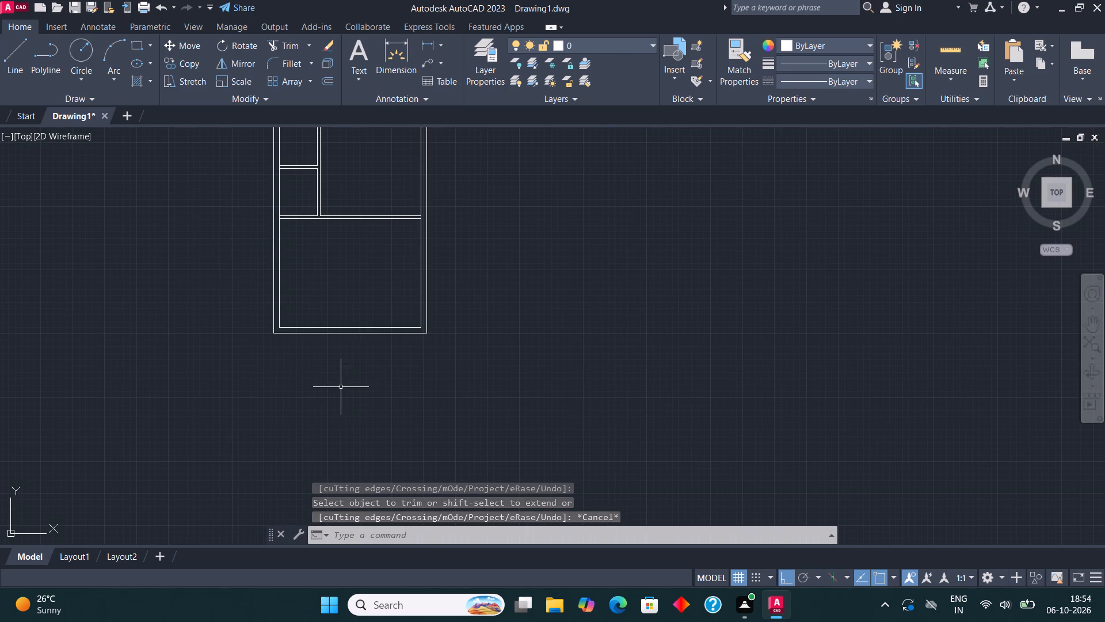
middle_click_drag(334, 381, 347, 350)
scroll(323, 186, "up", 2)
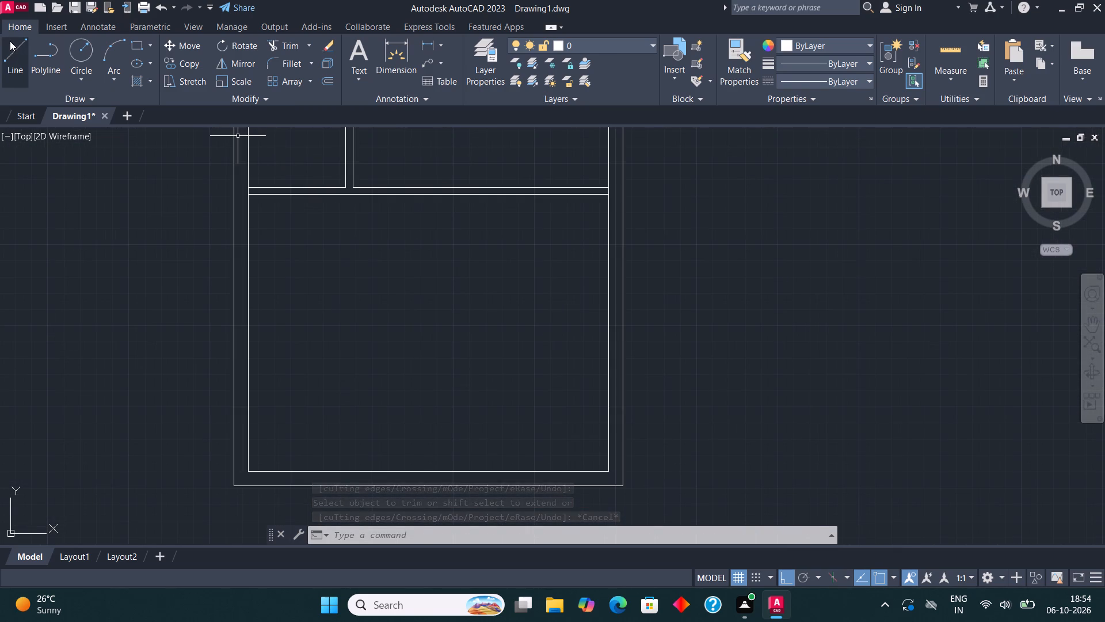
left_click(10, 40)
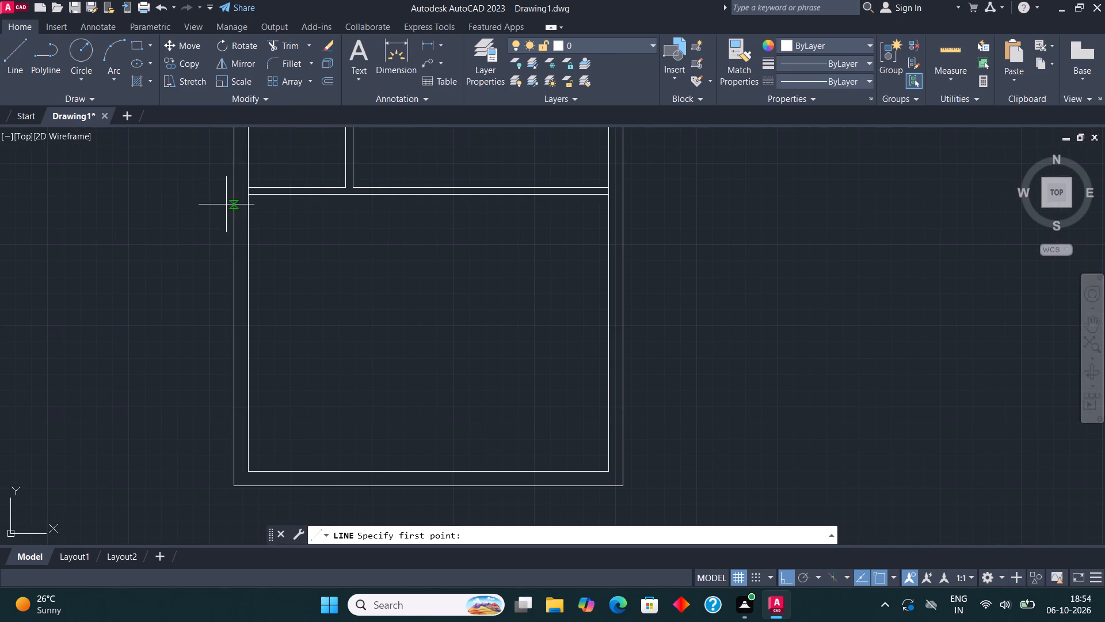
left_click(249, 195)
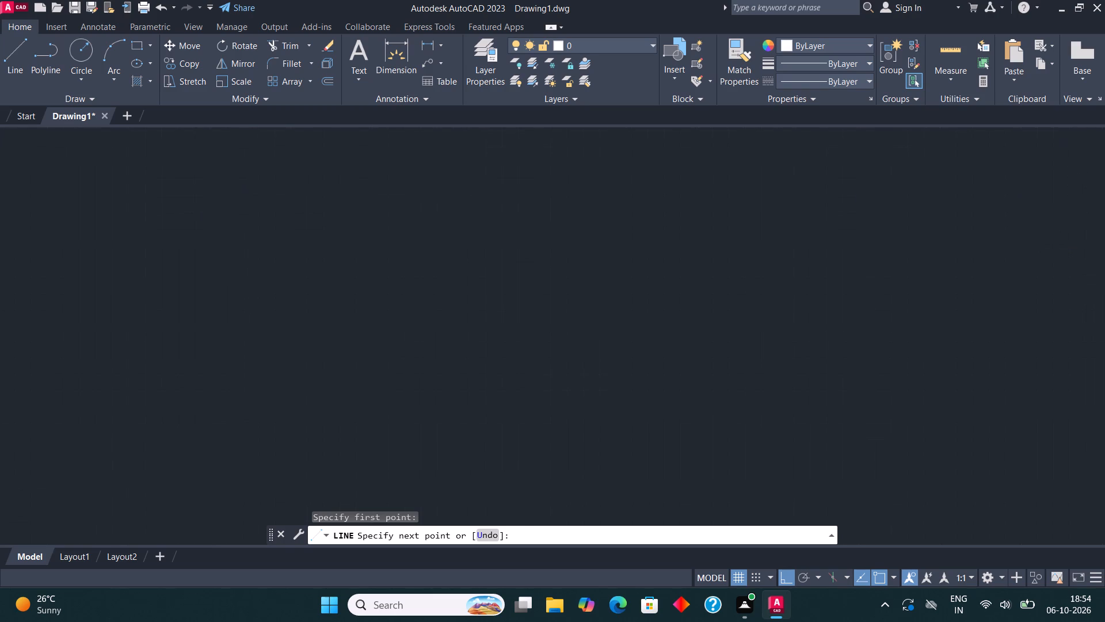
type("10'4\"")
key("Return")
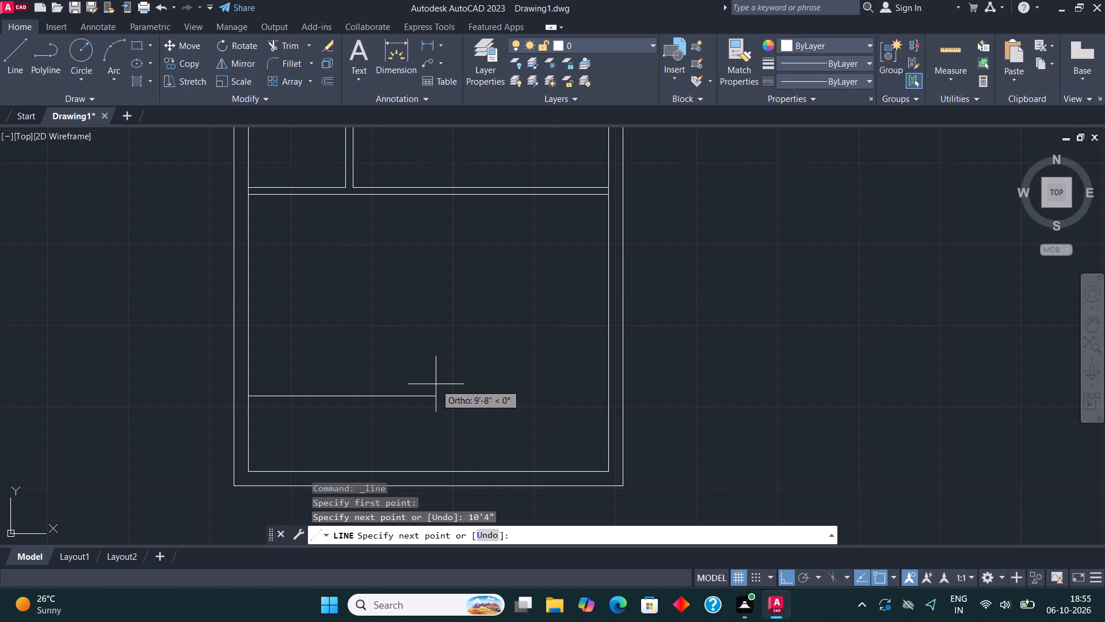
key("9")
key("apostrophe")
type("5\"")
key("Return")
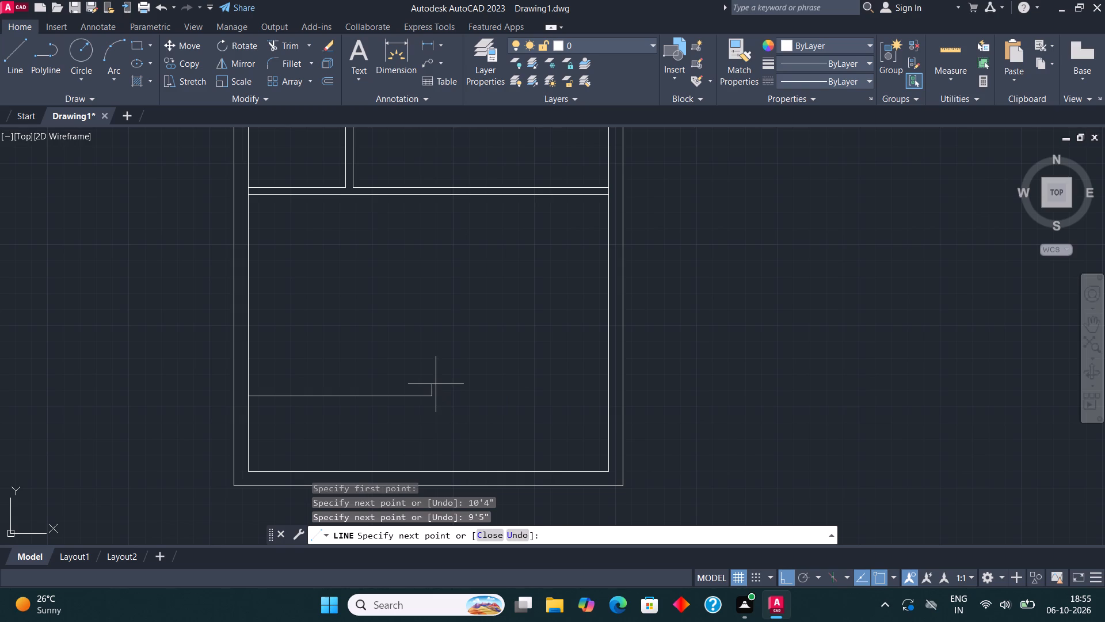
left_click(434, 196)
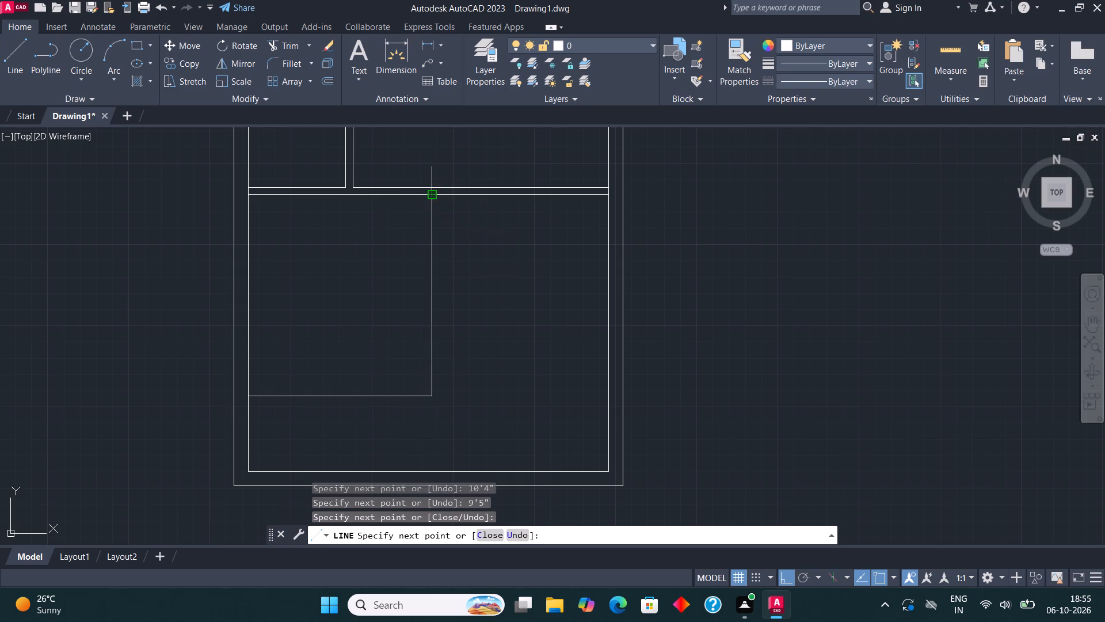
key("Escape")
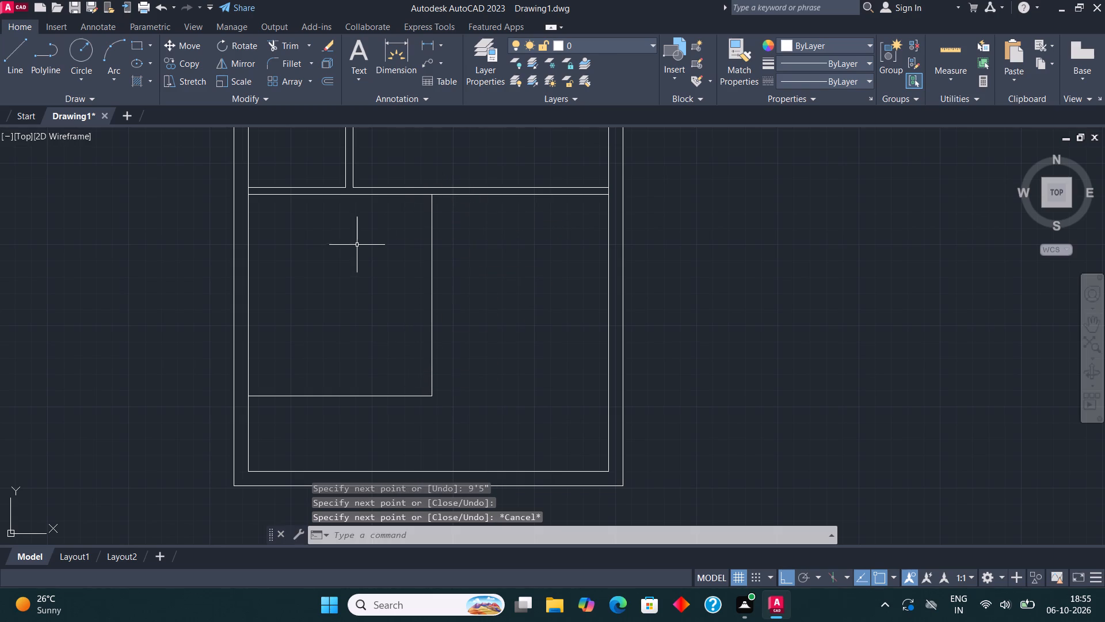
Offset the new room's right line 4.5" outward and its bottom line 4.5" to both sides.
left_click_drag(445, 416, 435, 411)
left_click(374, 365)
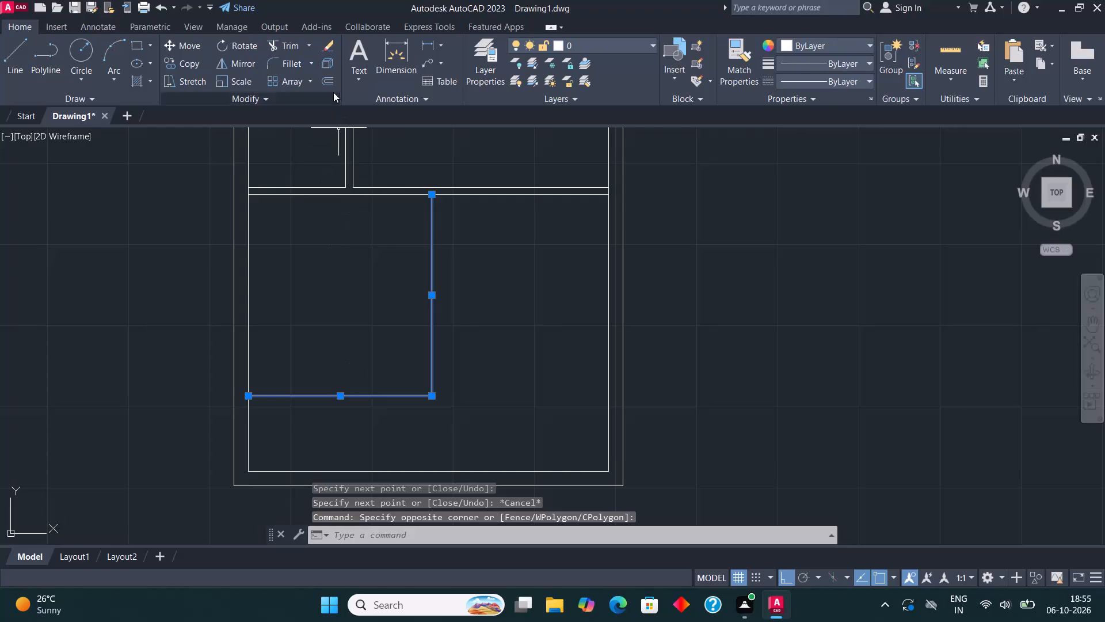
left_click(322, 76)
left_click(433, 302)
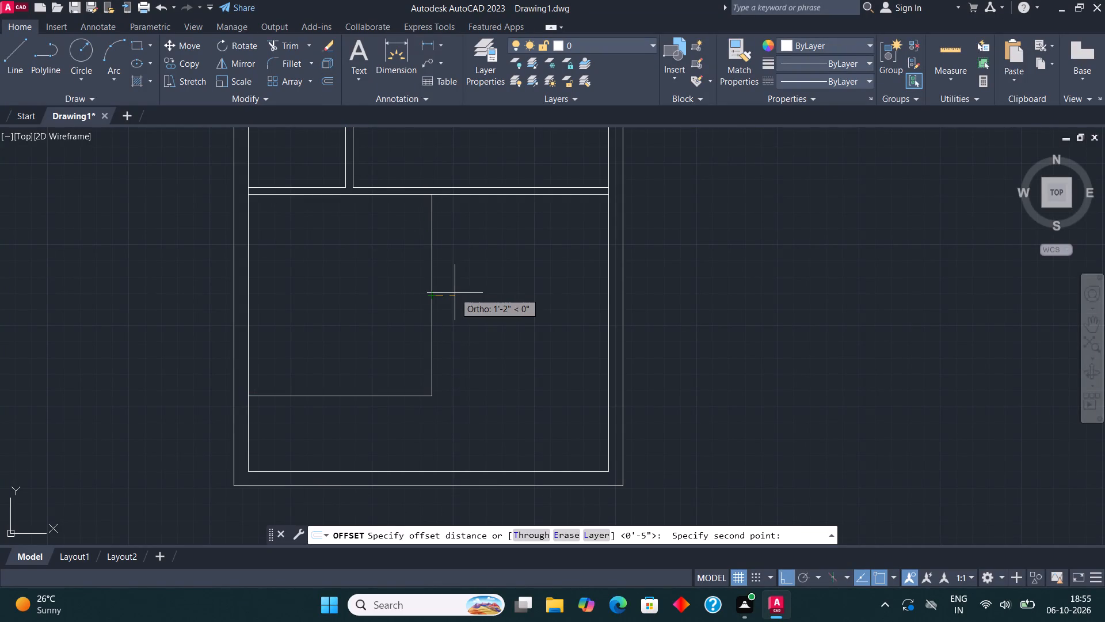
type("4.5\"")
key("Return")
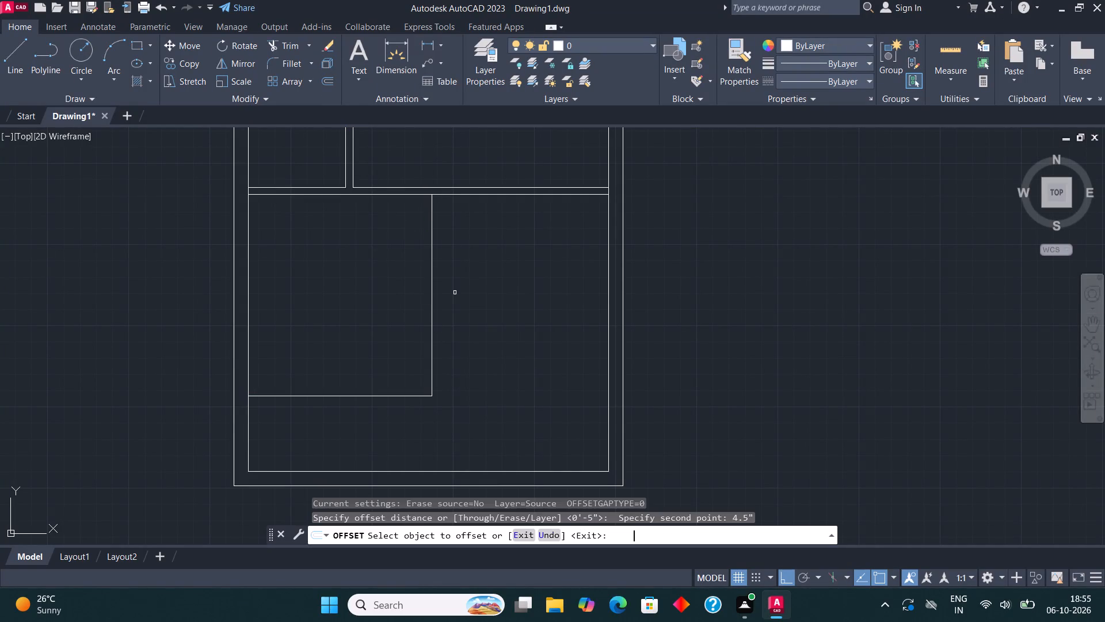
left_click(433, 267)
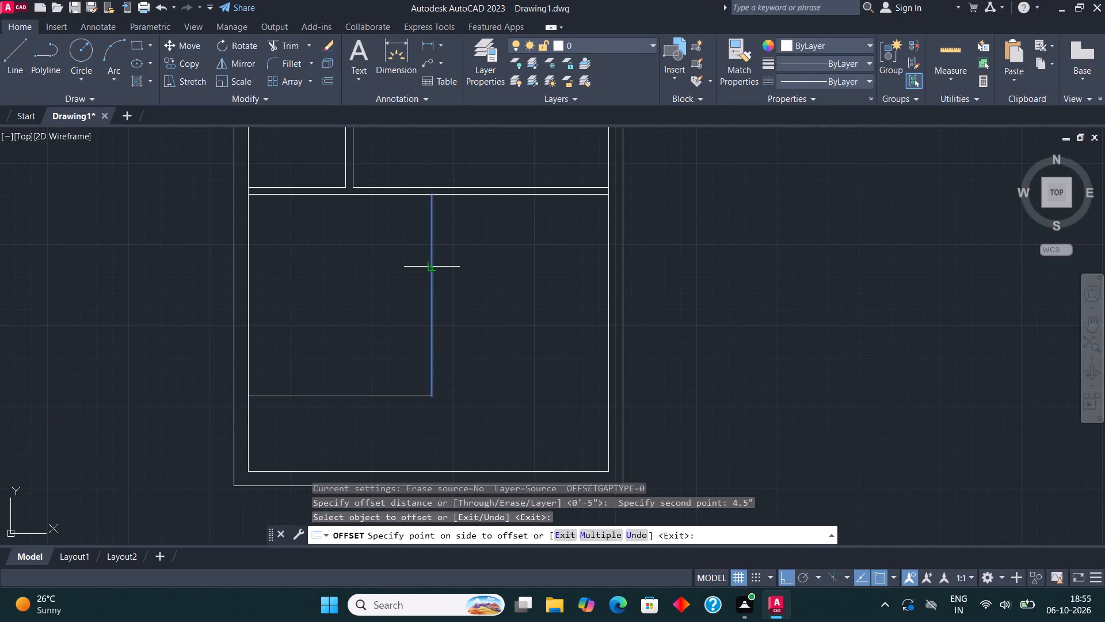
left_click(461, 272)
left_click(377, 395)
left_click(376, 403)
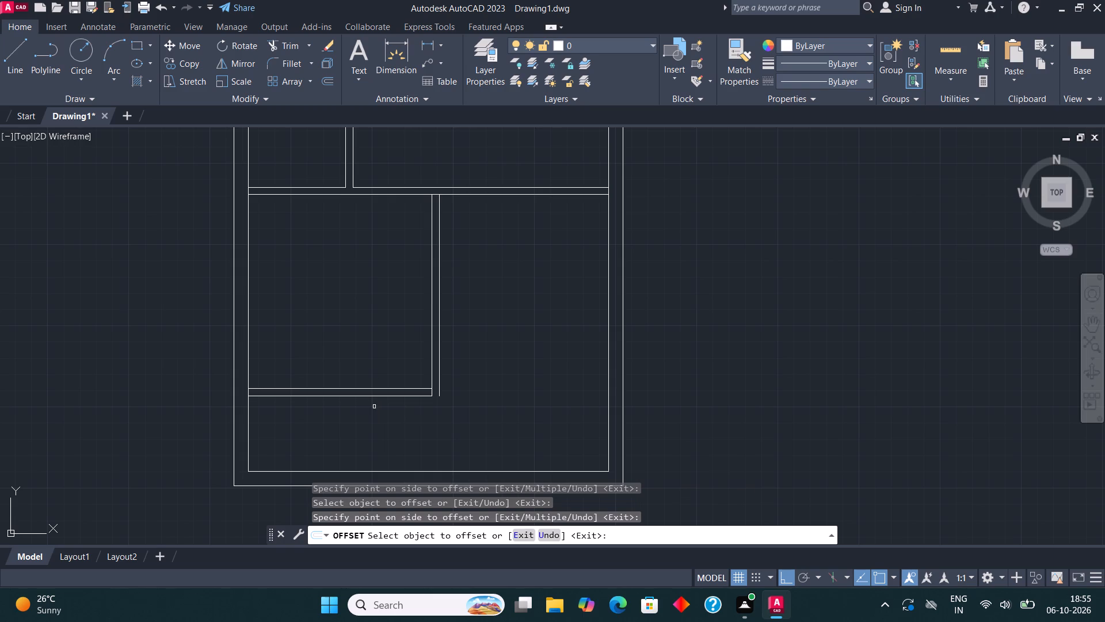
left_click(372, 396)
left_click(369, 438)
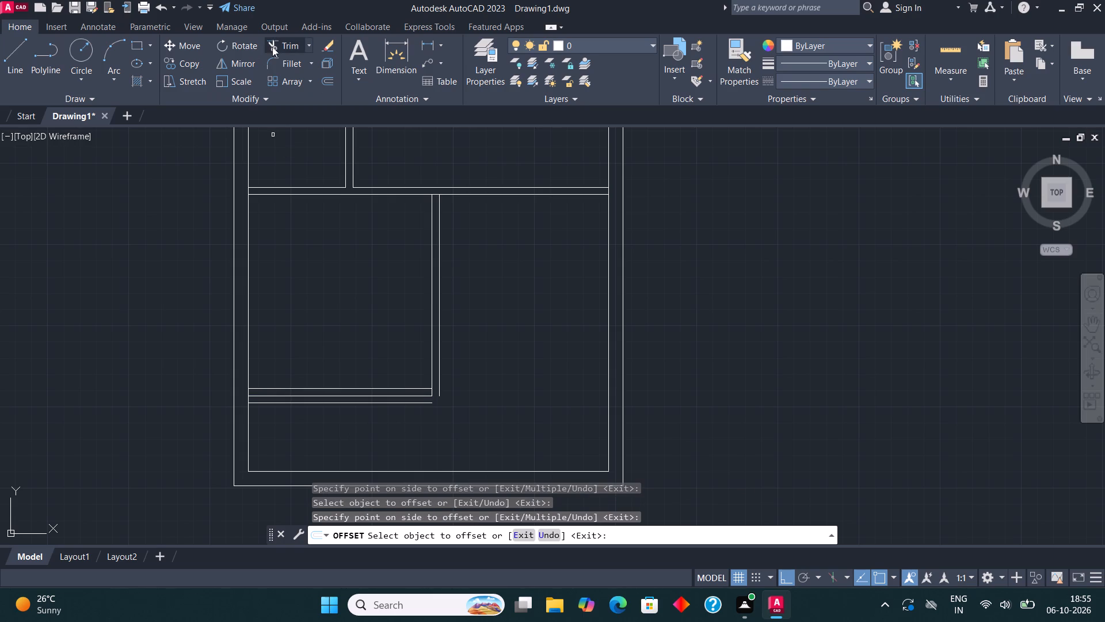
Trim away the extra offset line inside the room, above its bottom line.
left_click(272, 47)
left_click(359, 388)
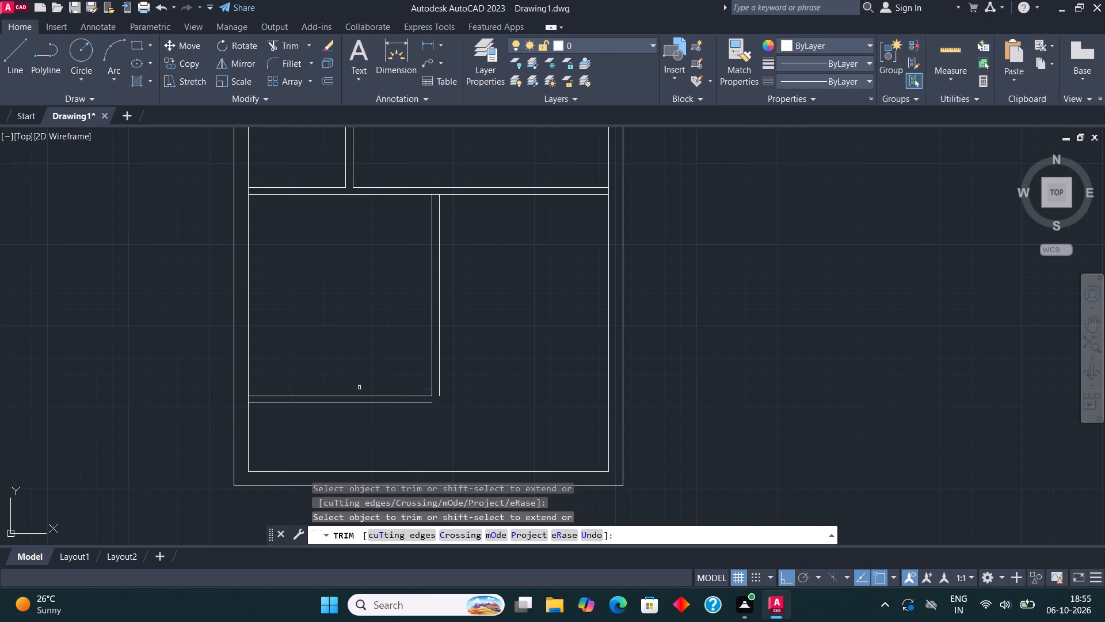
Fillet the outer vertical and bottom partition lines so they meet at the new room's lower-right corner.
left_click(294, 63)
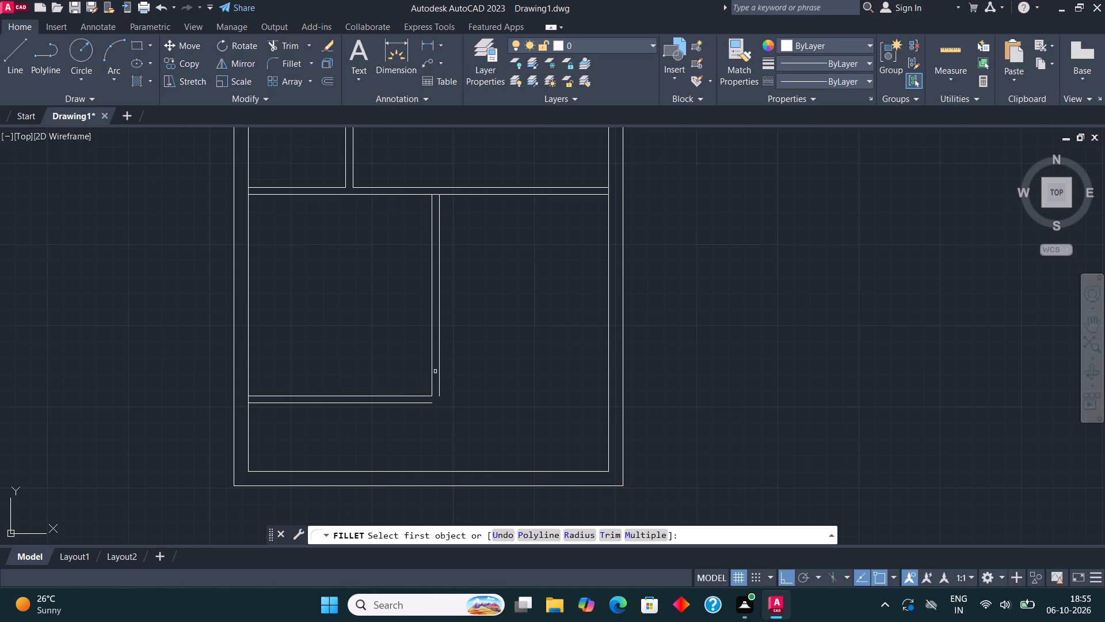
left_click(440, 363)
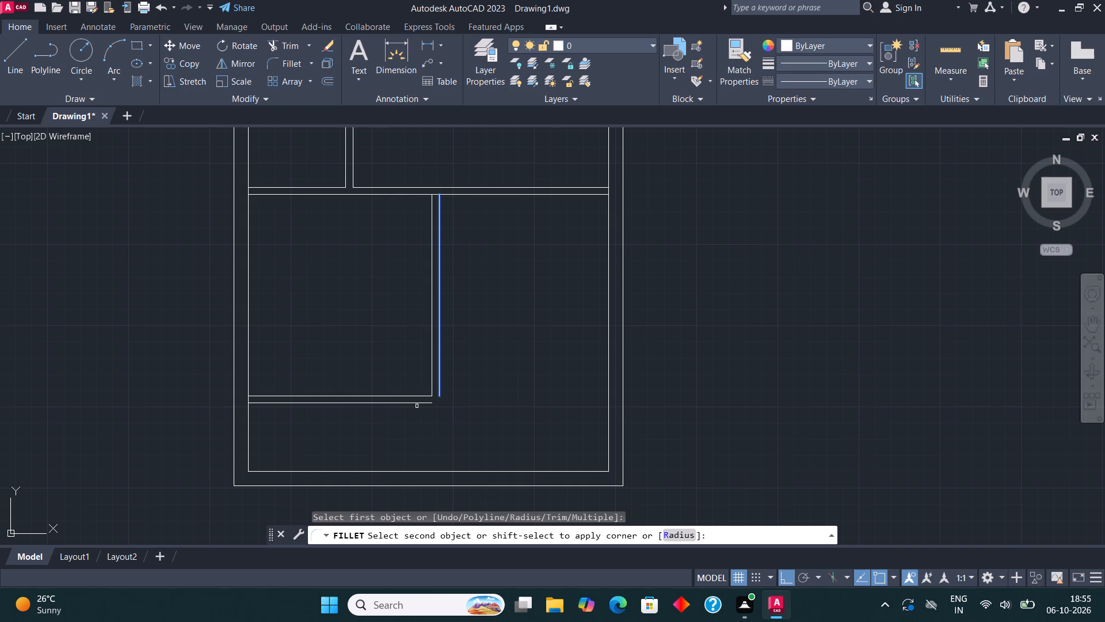
left_click(414, 403)
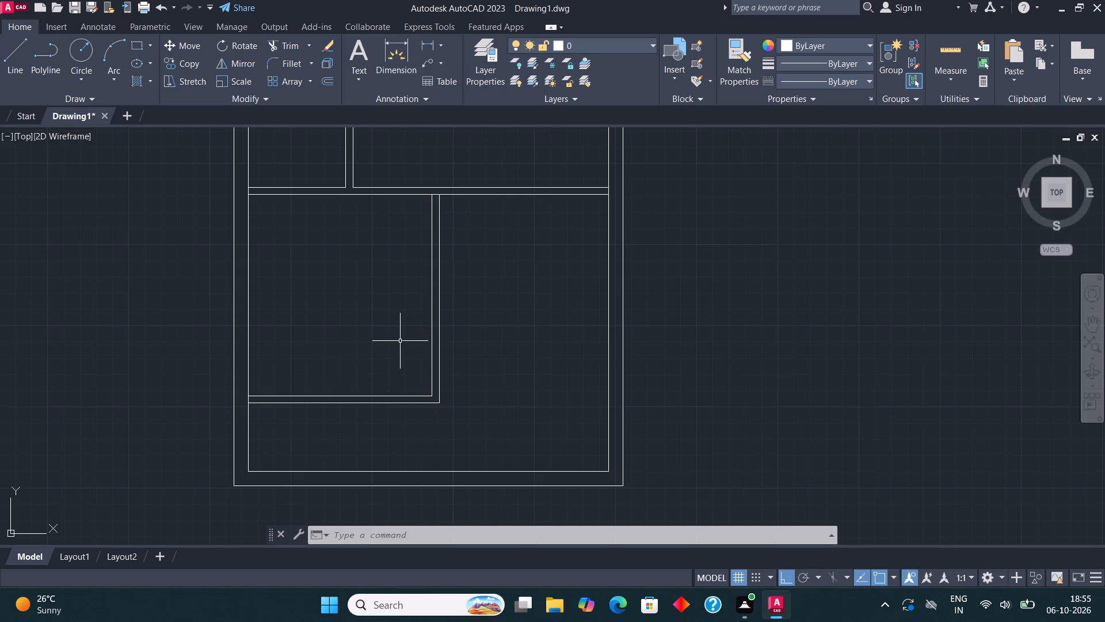
Draw a vertical line from the new room's outer lower-right corner down to the bottom inner wall.
scroll(487, 323, "down", 1)
middle_click_drag(485, 320, 474, 310)
scroll(483, 412, "up", 1)
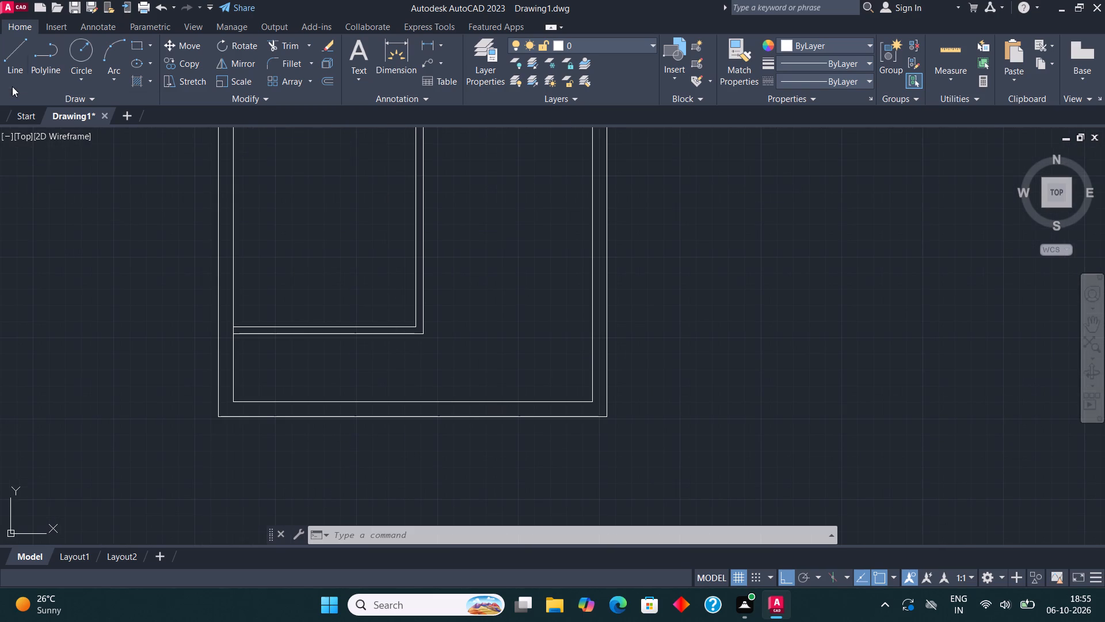
left_click(12, 48)
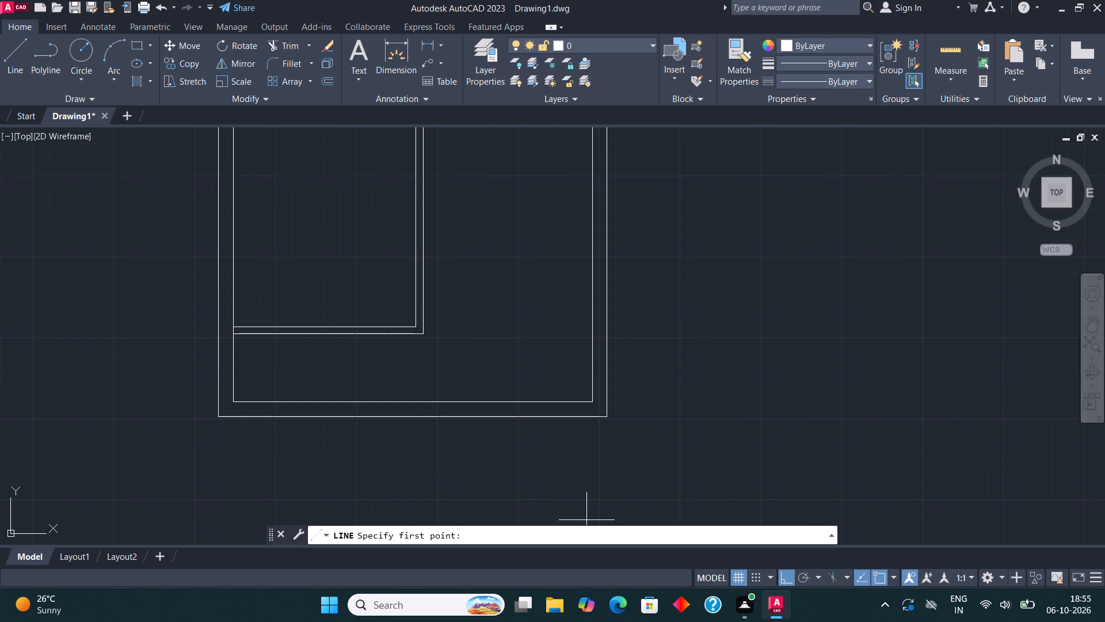
left_click(424, 335)
left_click(421, 404)
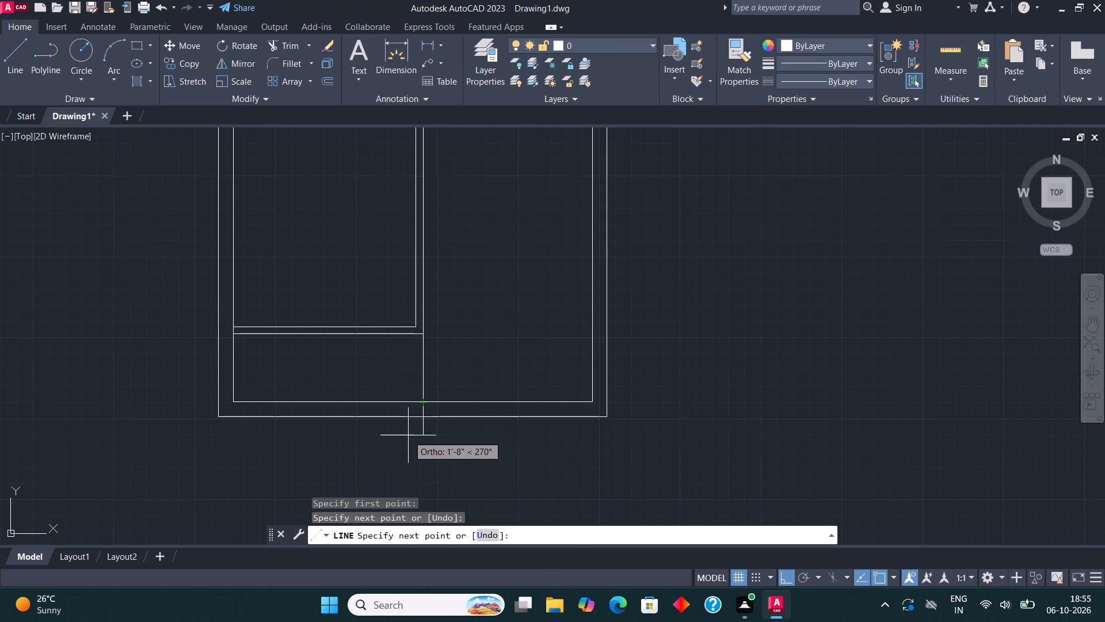
key("Escape")
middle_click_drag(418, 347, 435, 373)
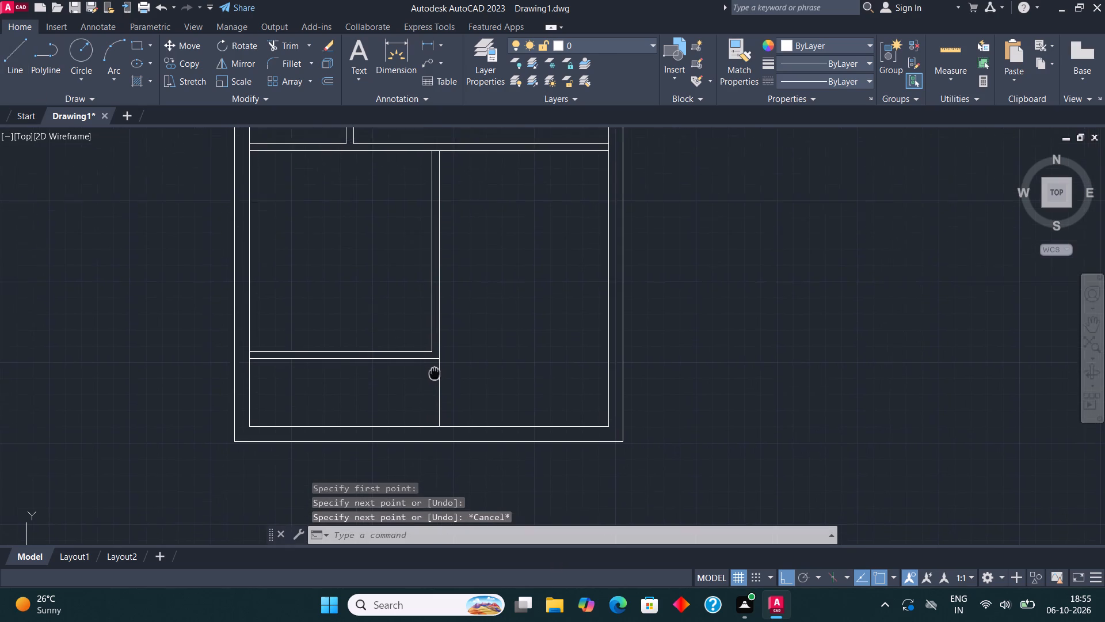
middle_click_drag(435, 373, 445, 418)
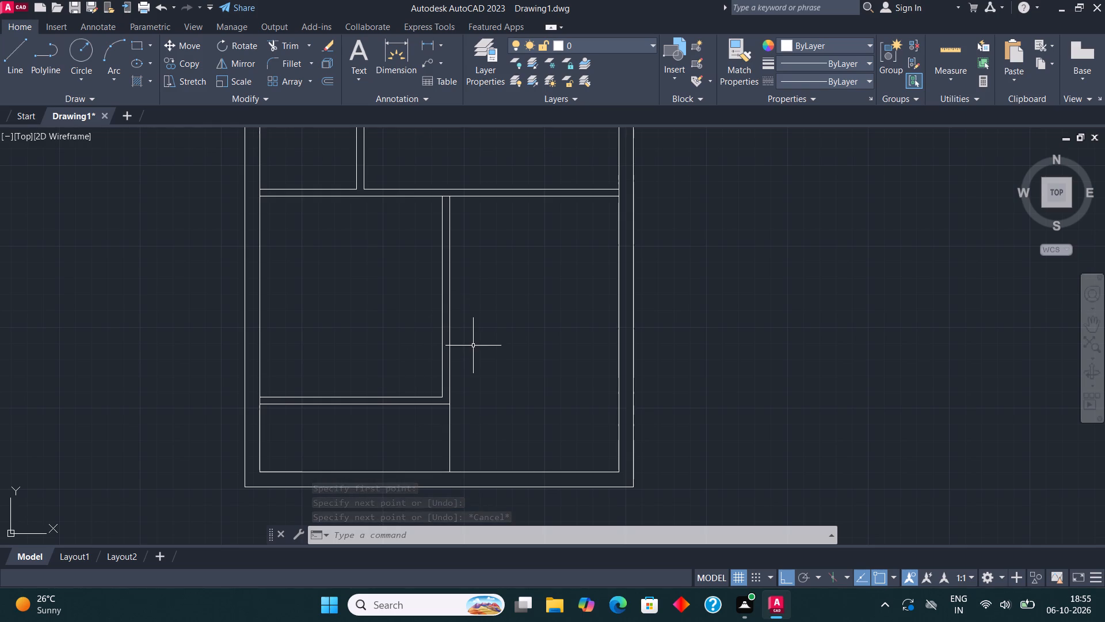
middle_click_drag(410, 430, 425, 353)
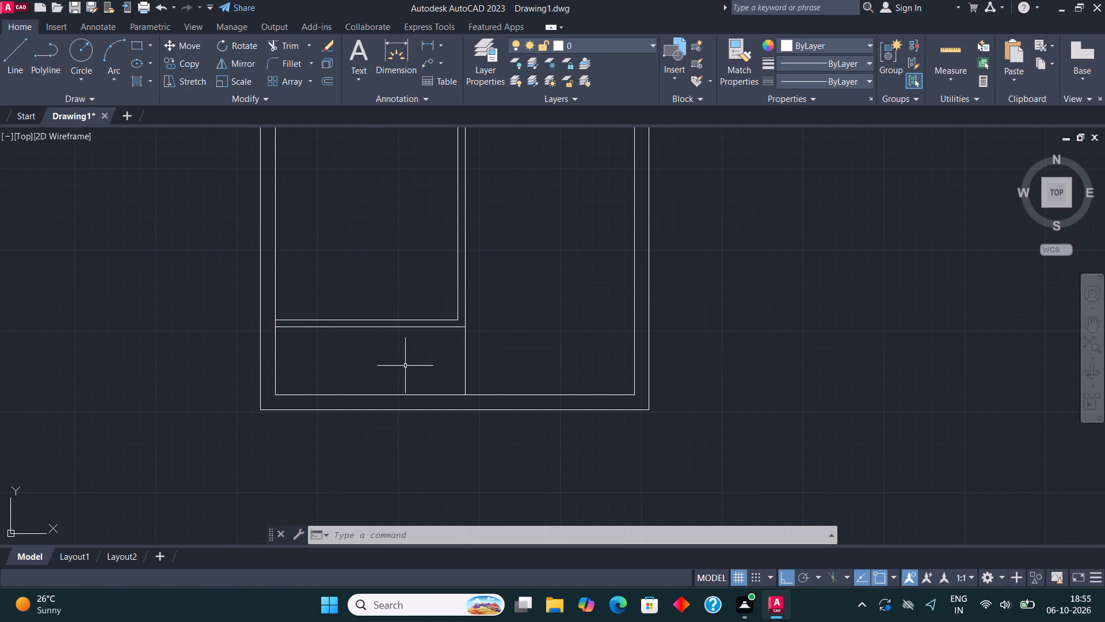
Shift the lower line of the horizontal partition below the lower-left room down by 4.5".
scroll(378, 334, "up", 2)
left_click(346, 320)
left_click(337, 308)
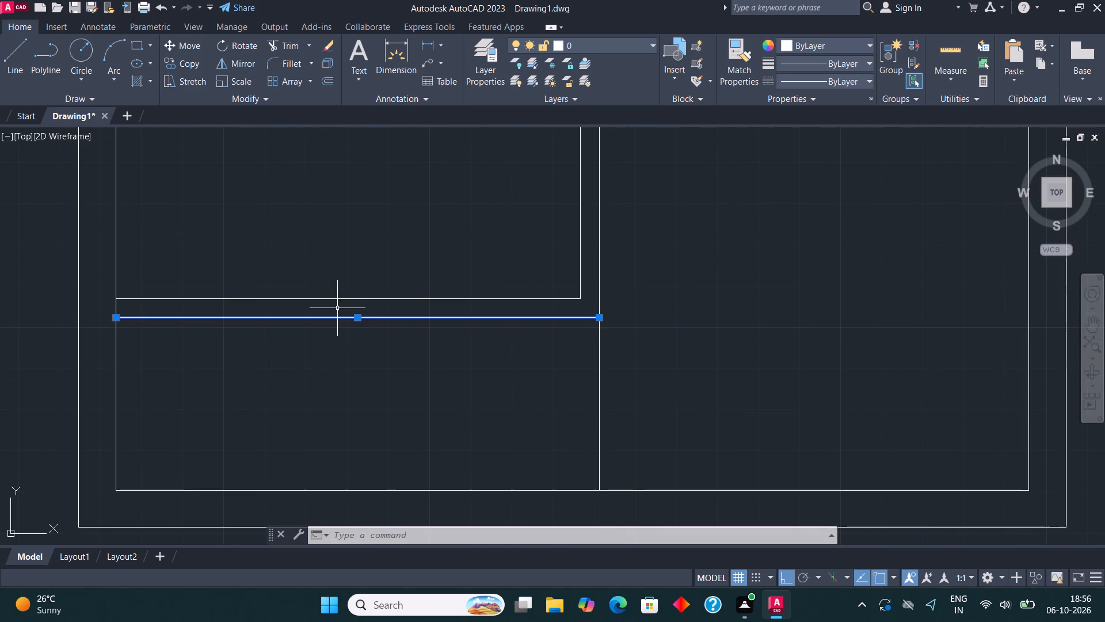
left_click(358, 319)
type("4.5\"")
key("Return")
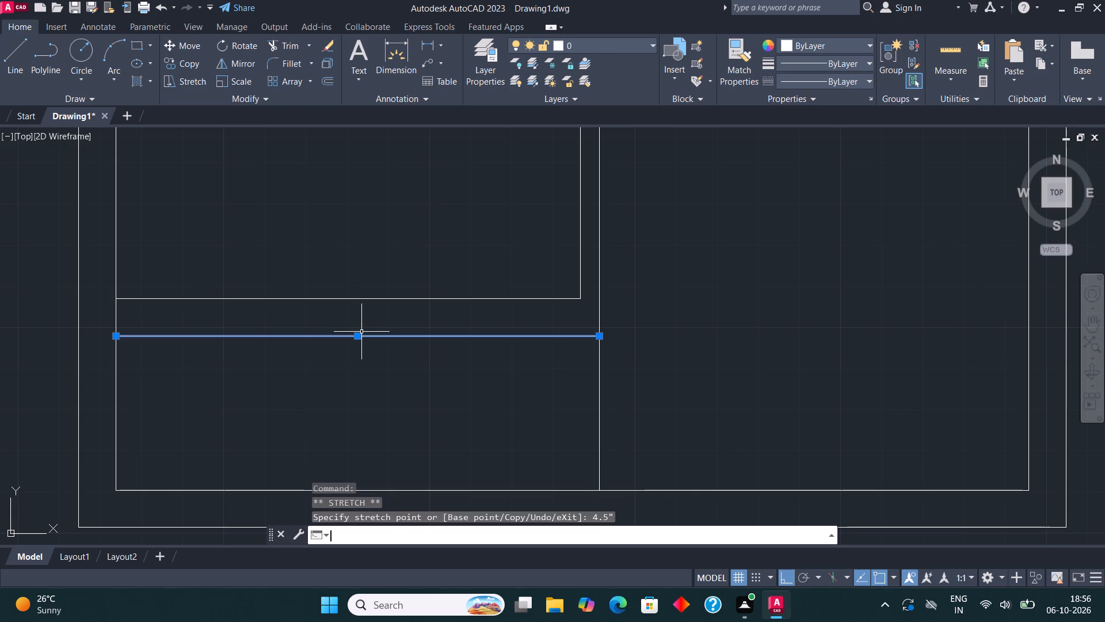
key("Escape")
Draw a line along the bottom inner wall from its left corner to the vertical partition line.
scroll(361, 332, "down", 3)
middle_click_drag(466, 343, 479, 343)
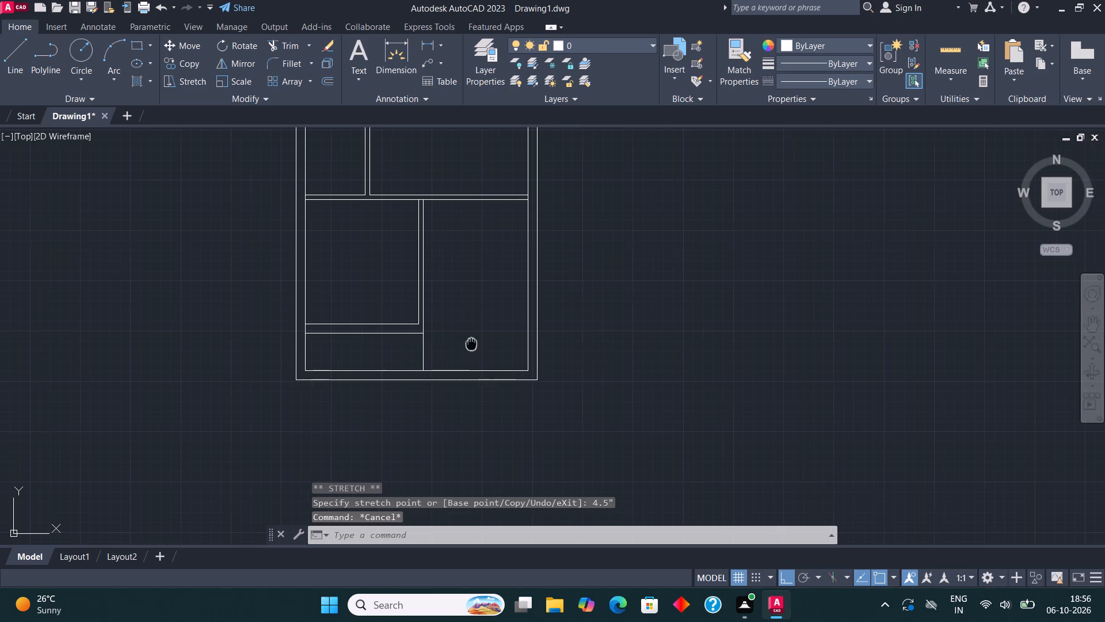
middle_click_drag(479, 343, 499, 343)
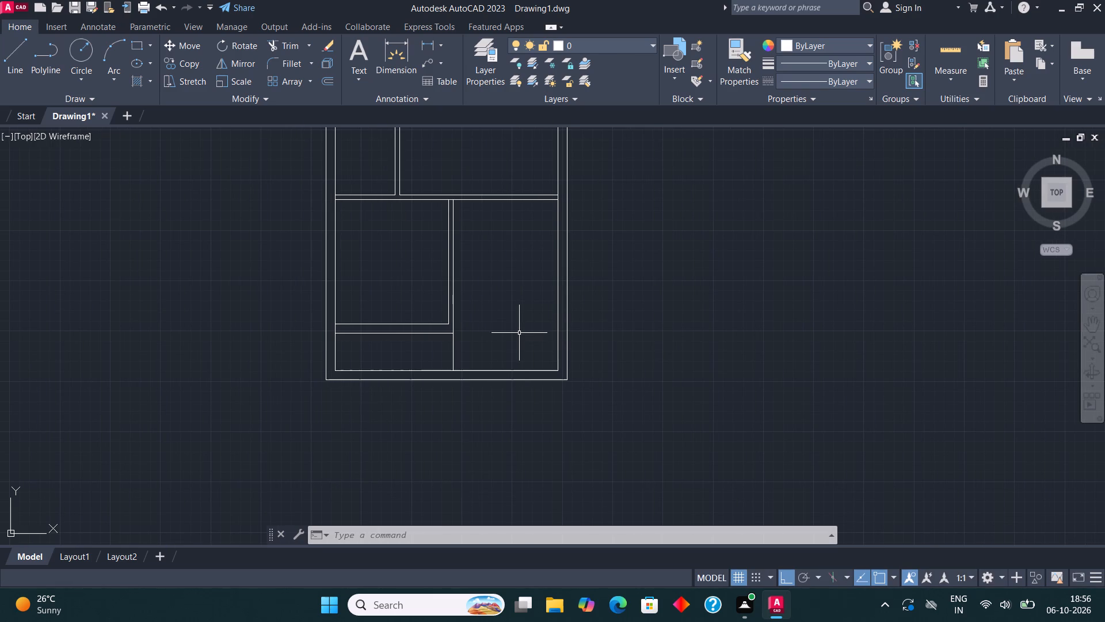
middle_click_drag(492, 320, 498, 293)
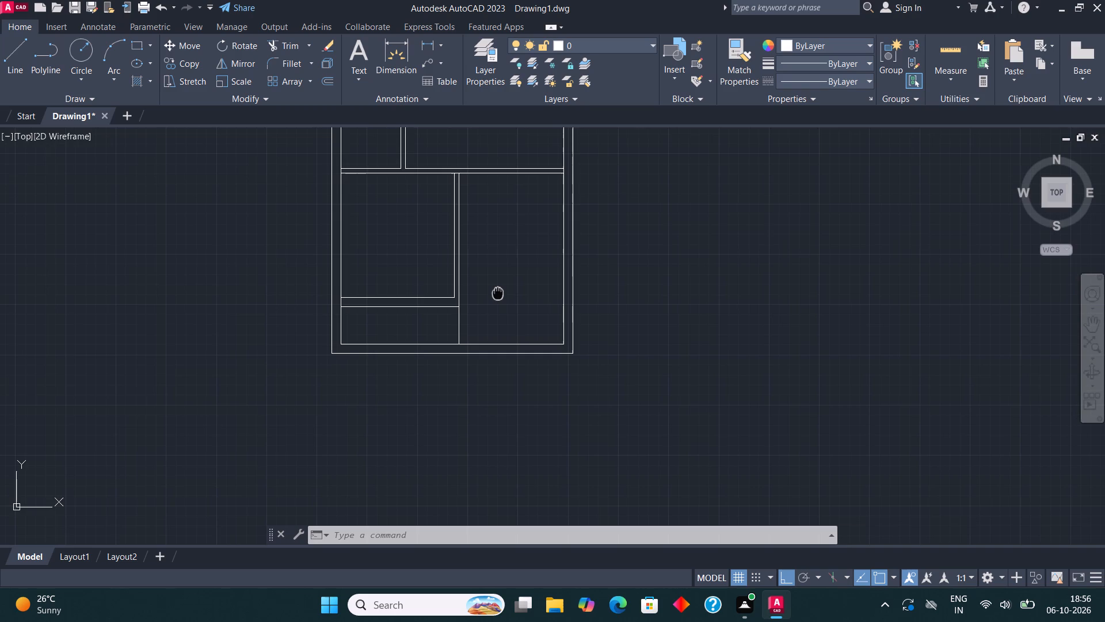
middle_click_drag(498, 293, 485, 327)
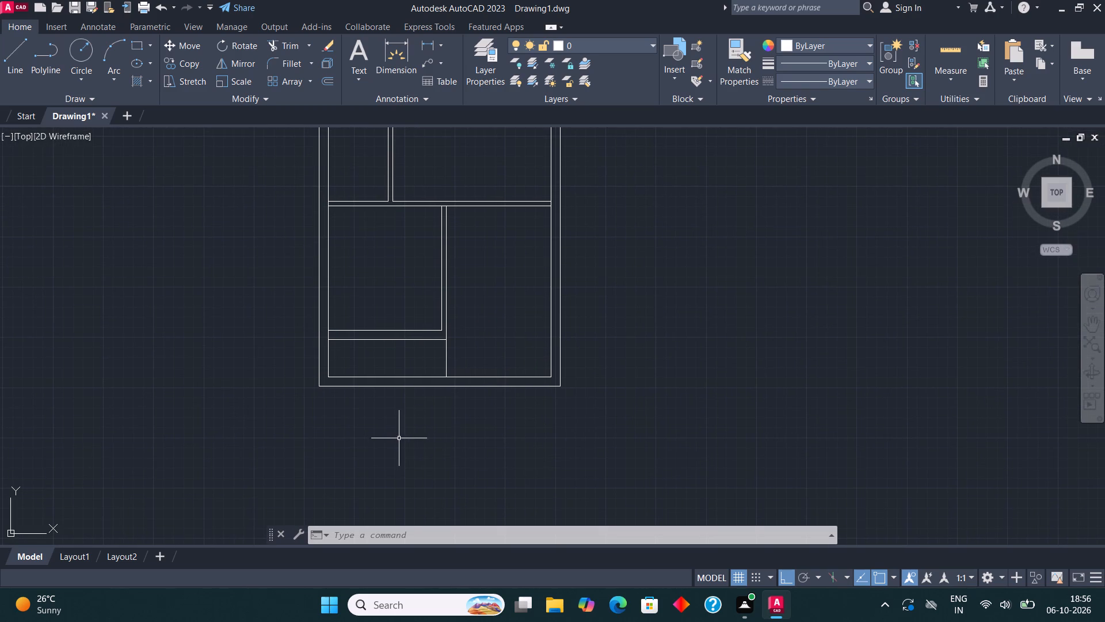
scroll(387, 399, "up", 3)
left_click(379, 320)
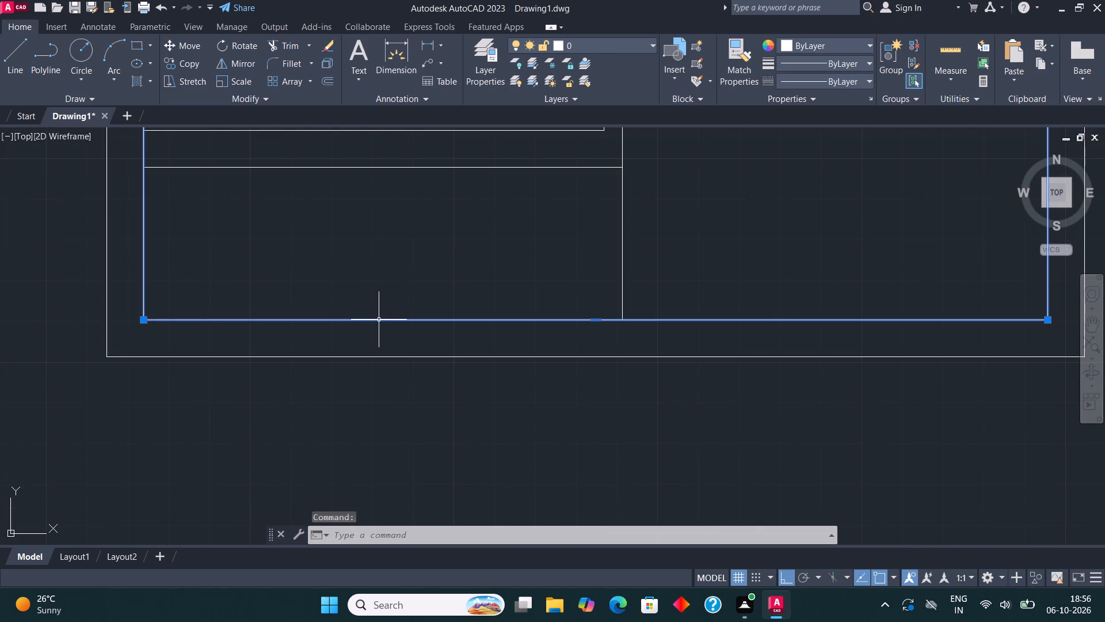
key("Escape")
left_click(9, 43)
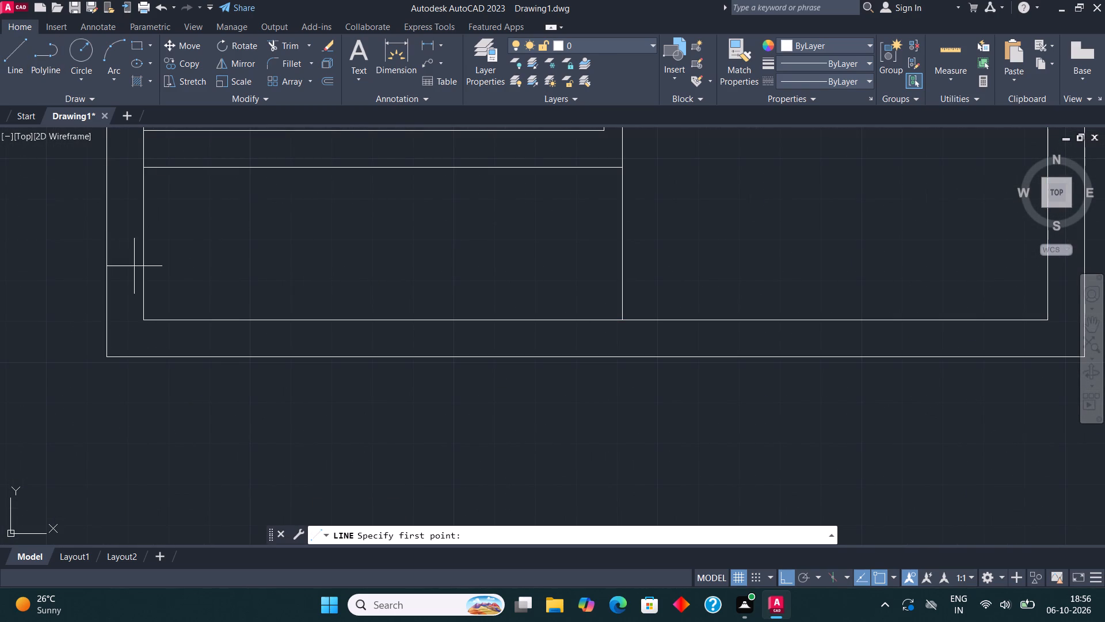
left_click(143, 321)
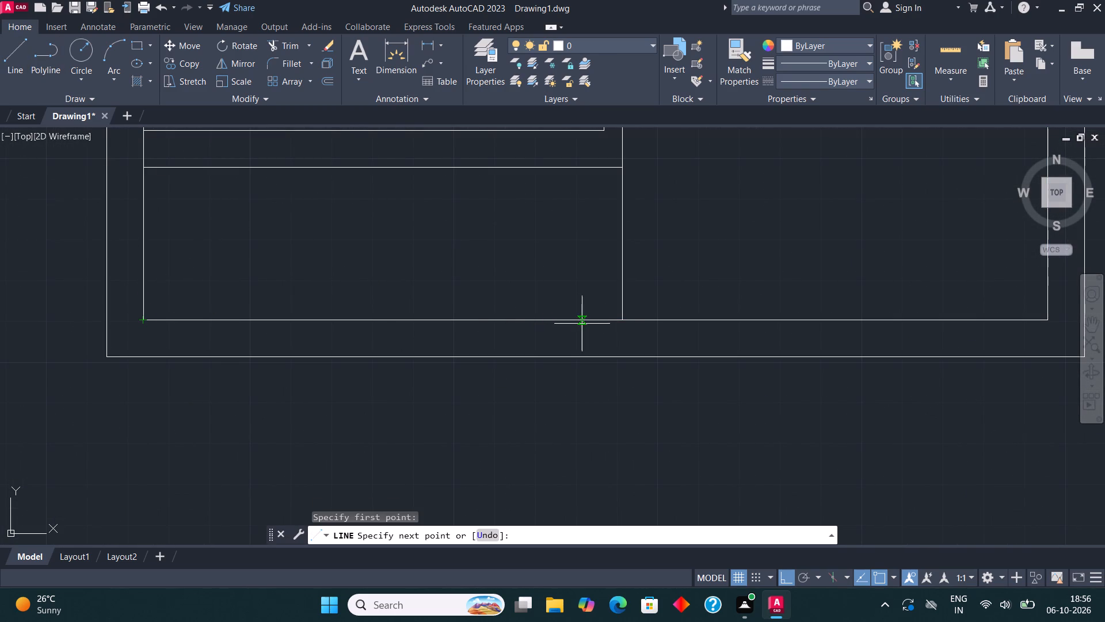
left_click(624, 321)
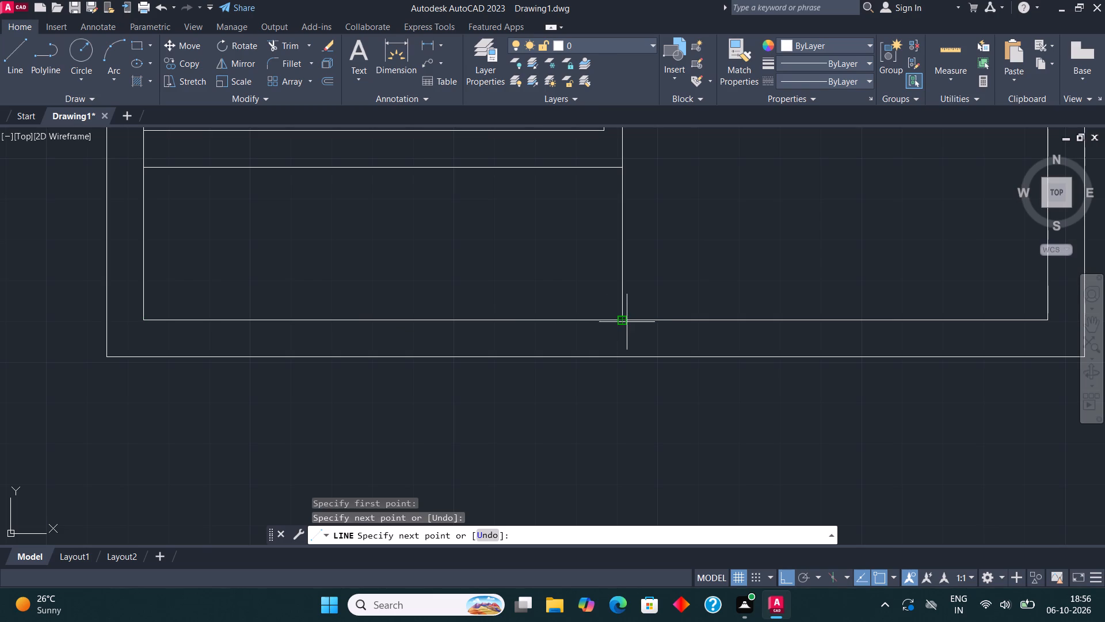
key("Escape")
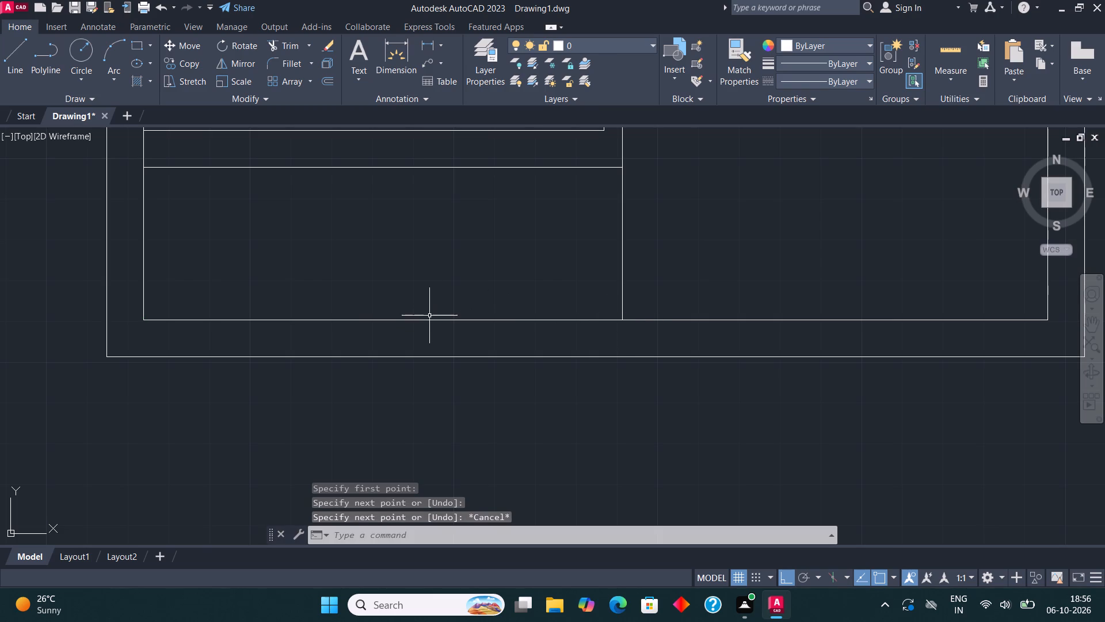
Move the new bottom line 4.5" down into the outer wall thickness.
left_click(432, 321)
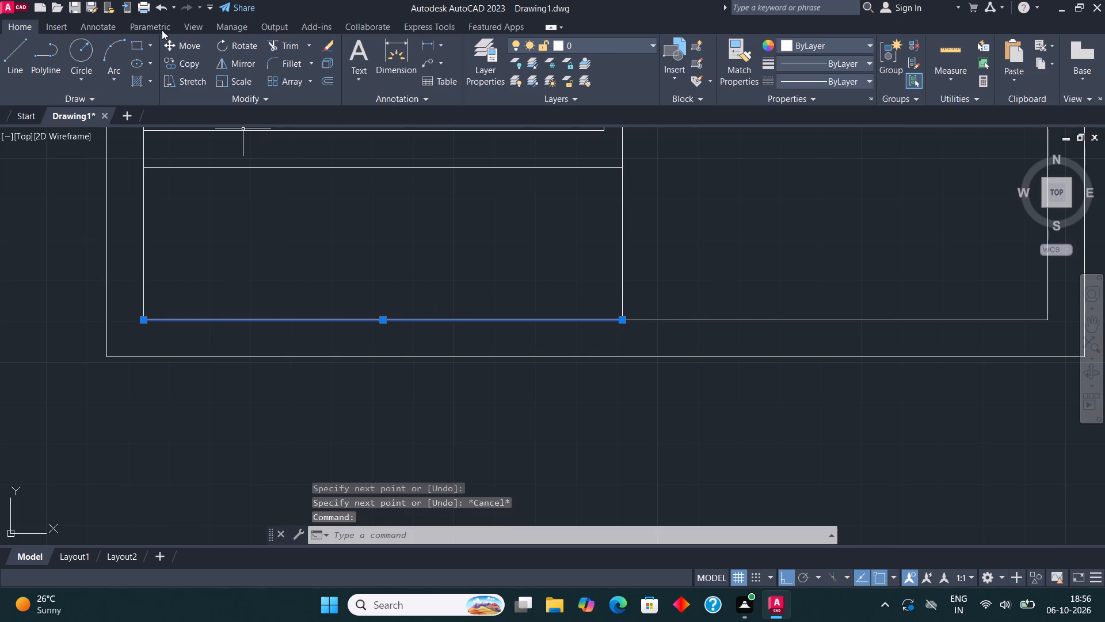
left_click(190, 48)
left_click(370, 319)
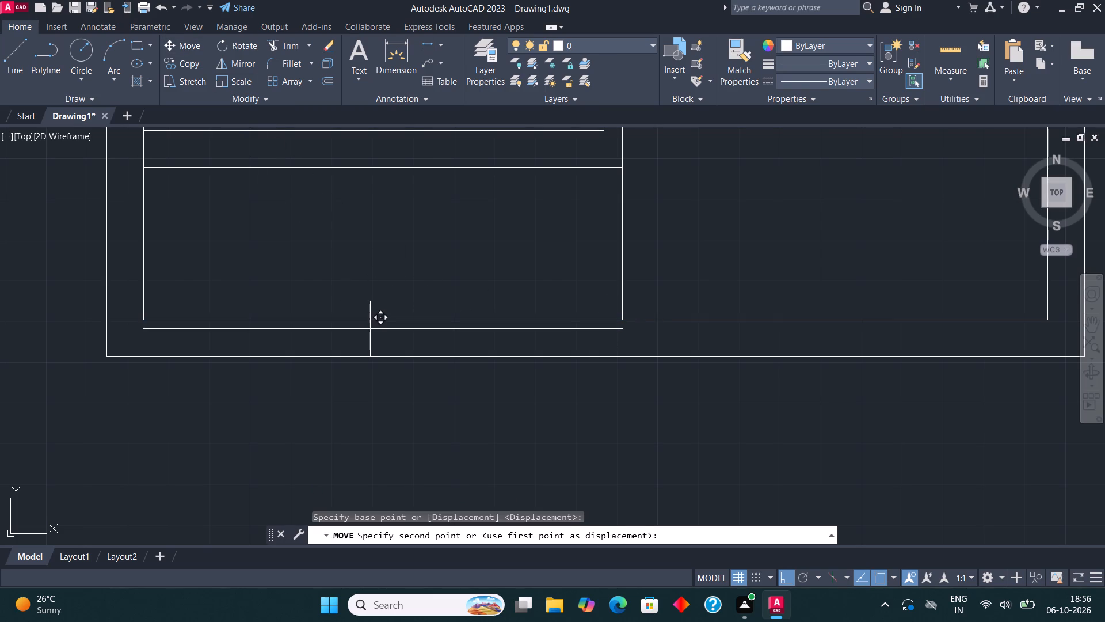
type("4.5\"")
key("Return")
key("Escape")
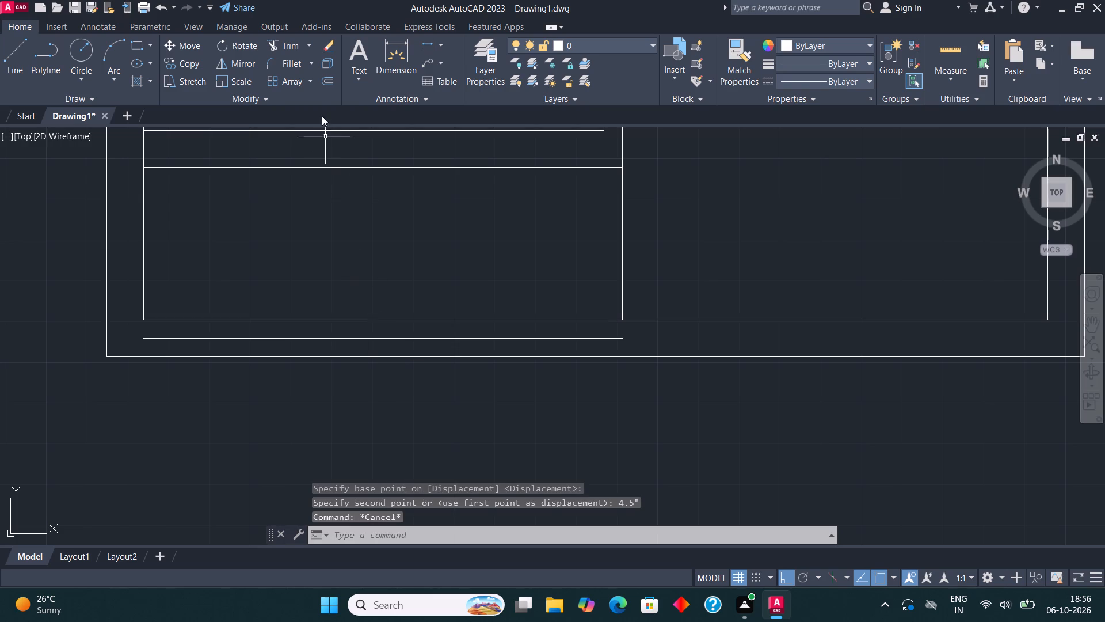
Trim away the original bottom inner wall segment between the left inner wall and the vertical partition line.
left_click(283, 45)
left_click(334, 325)
left_click(324, 272)
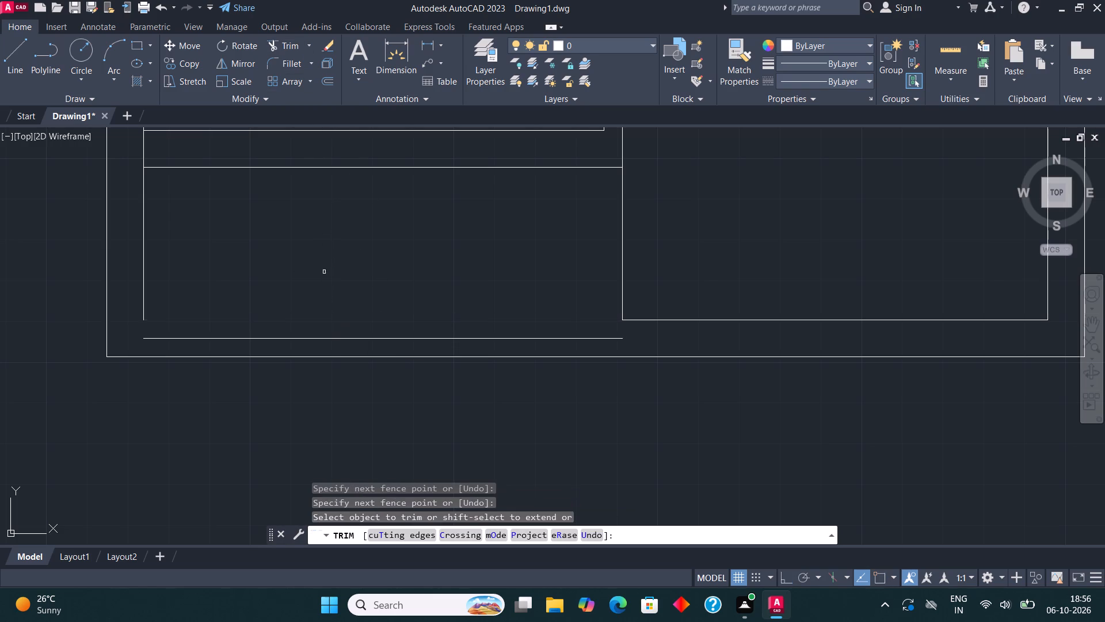
Fillet the lowered bottom line with the left inner wall line and with the vertical partition line to close both corners.
left_click(283, 55)
left_click(294, 64)
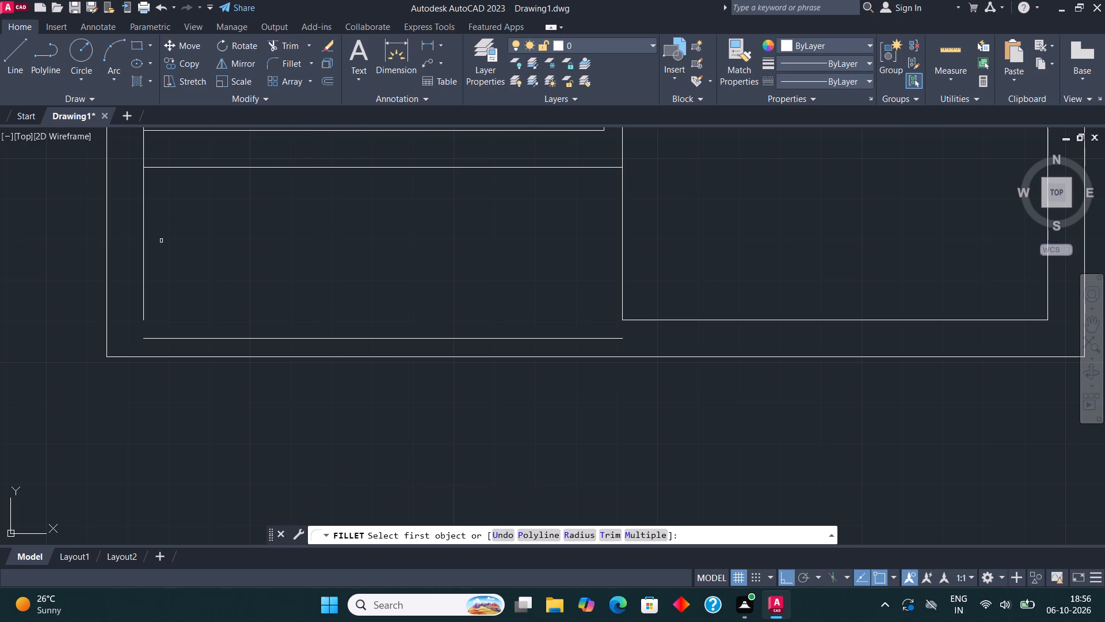
left_click(142, 244)
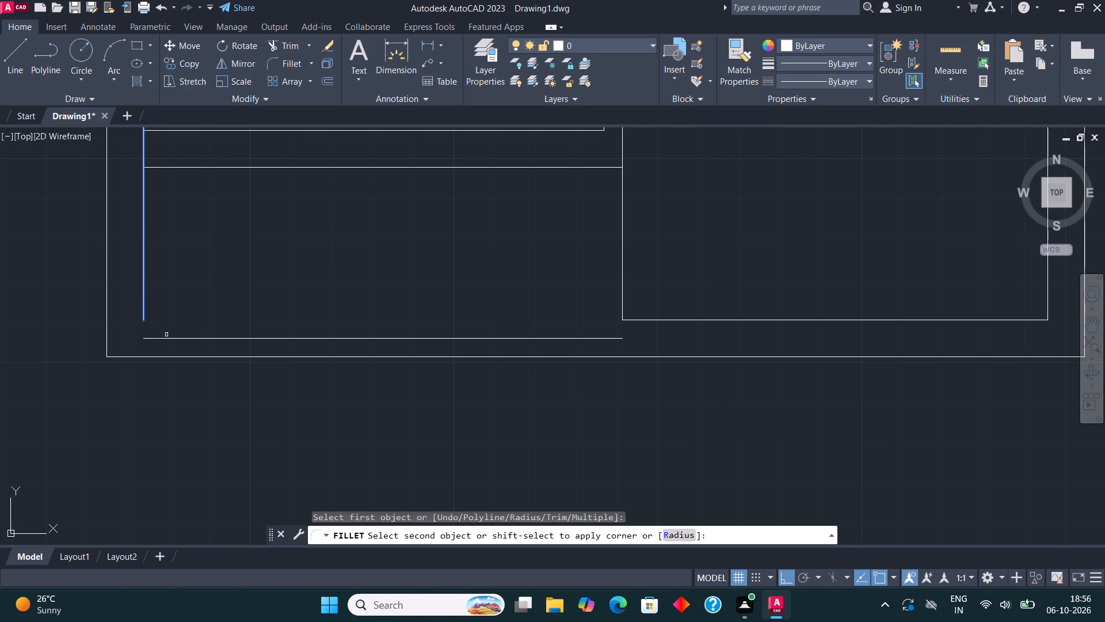
left_click(170, 339)
left_click(281, 61)
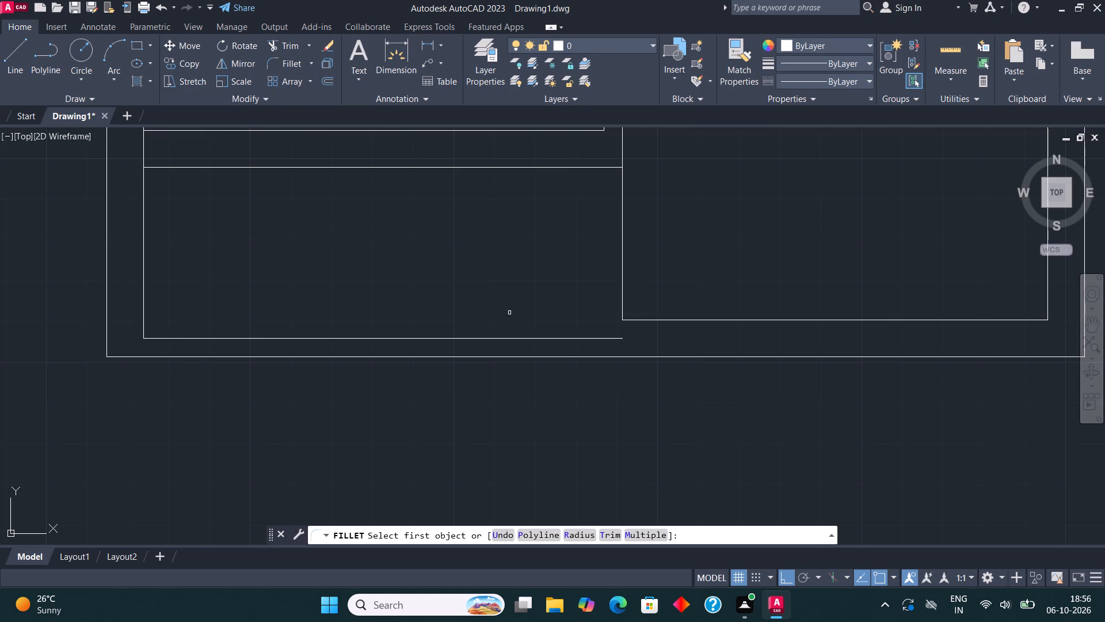
left_click(562, 338)
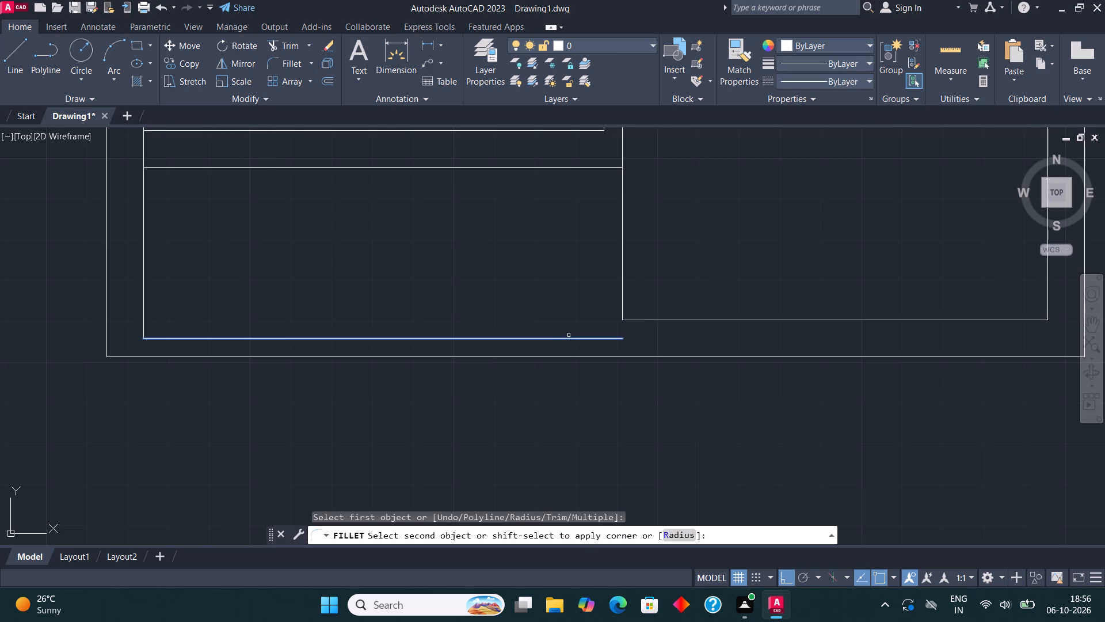
left_click(622, 269)
Trim away the remaining bottom inner wall line between the vertical partition line and the right inner wall.
scroll(460, 316, "down", 1)
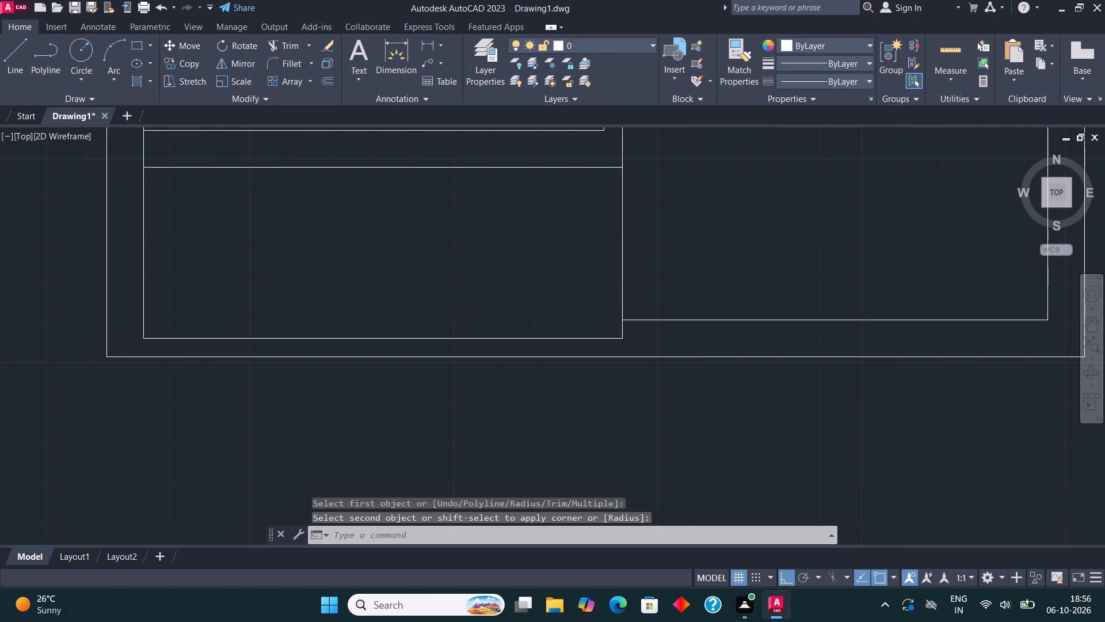
scroll(460, 314, "down", 1)
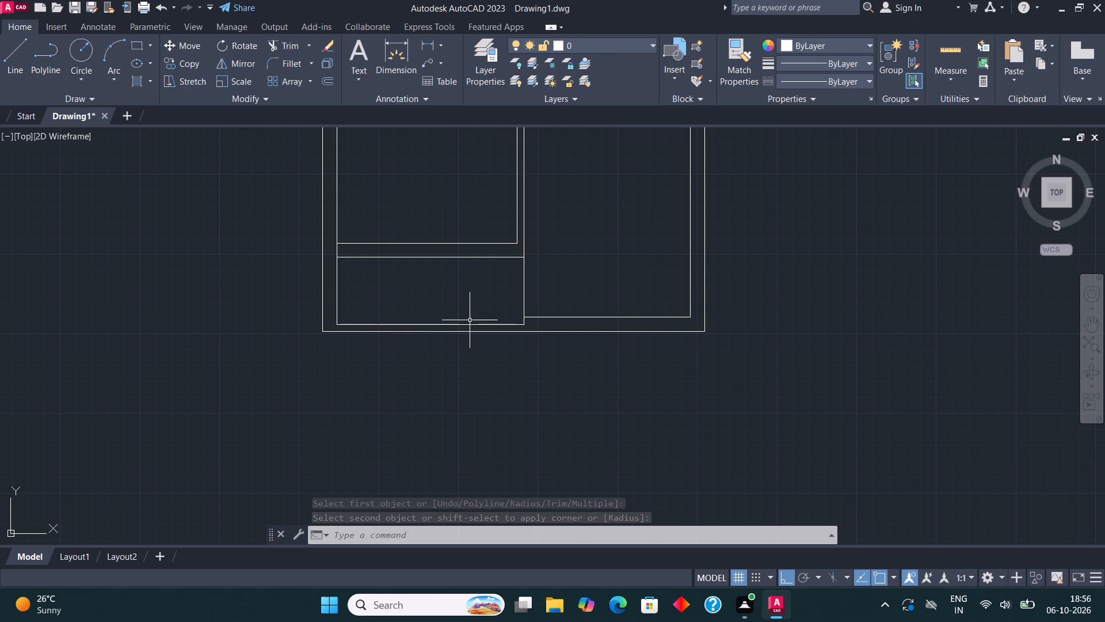
middle_click_drag(613, 444, 582, 390)
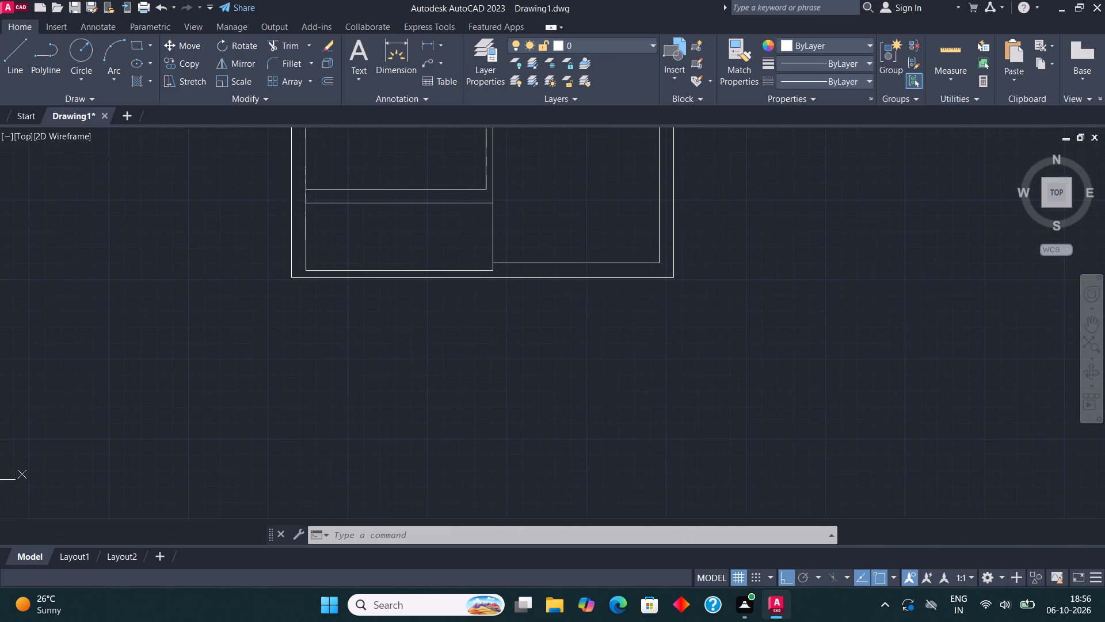
scroll(628, 219, "up", 3)
left_click(284, 43)
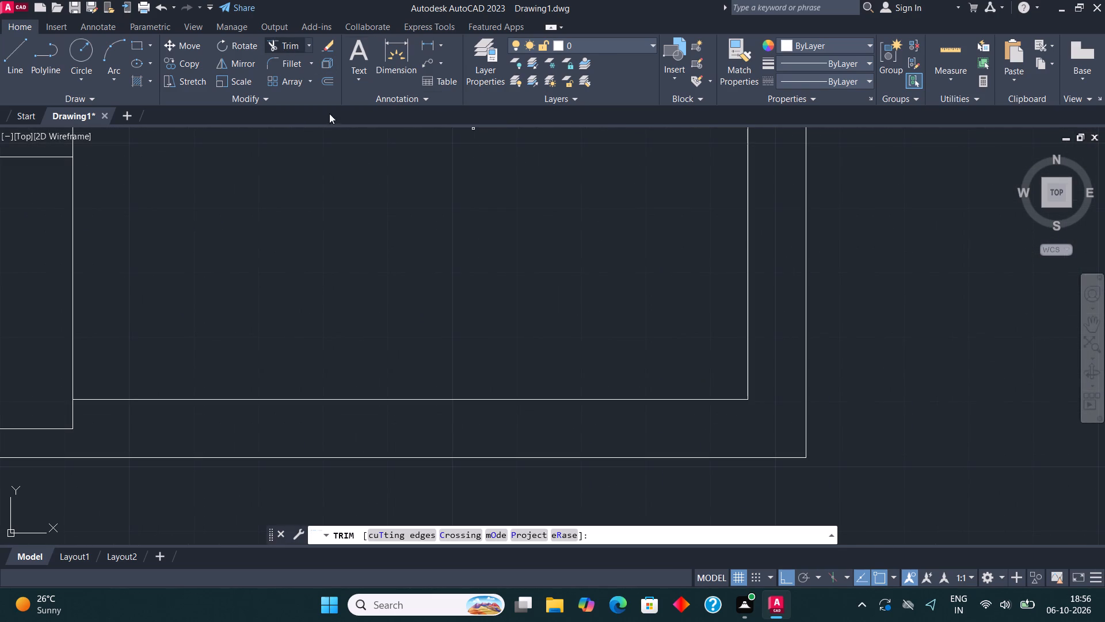
left_click_drag(409, 426, 409, 404)
left_click(407, 317)
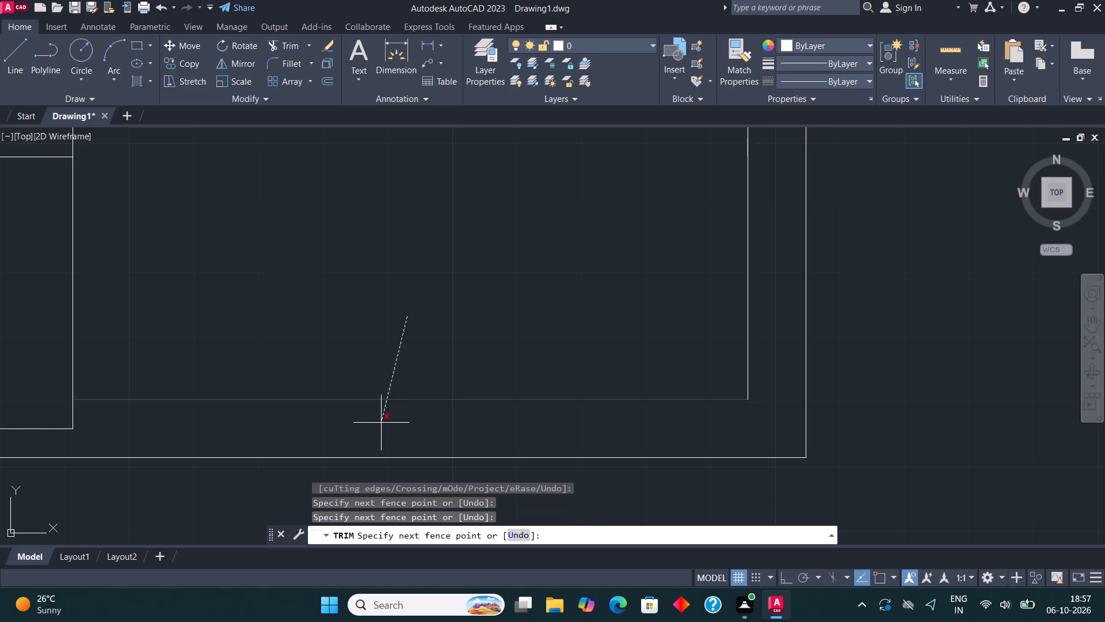
left_click(381, 423)
scroll(396, 343, "down", 2)
key("Escape")
Draw a short vertical line from the small lower-left space's lower-right corner down to the outer wall line.
middle_click_drag(433, 357, 444, 354)
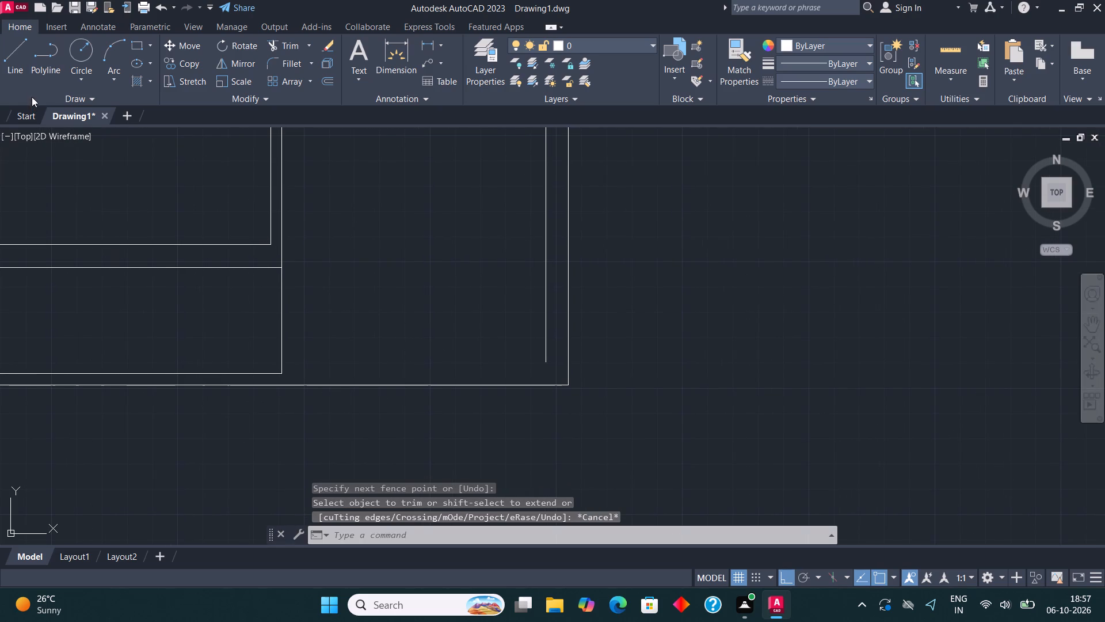
left_click(21, 63)
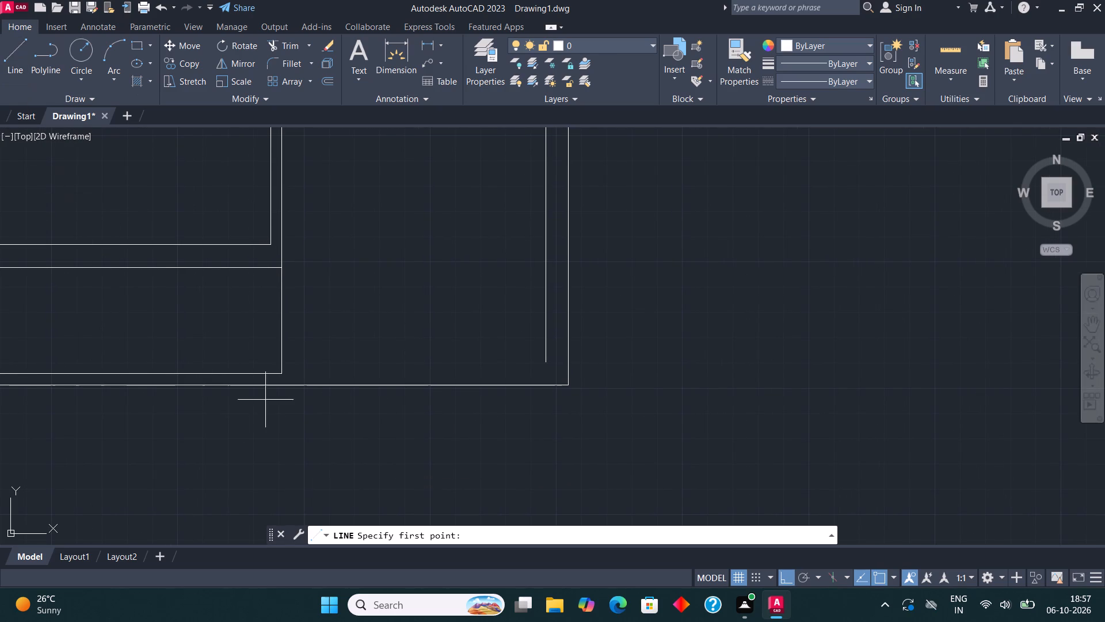
scroll(277, 387, "up", 2)
left_click(285, 356)
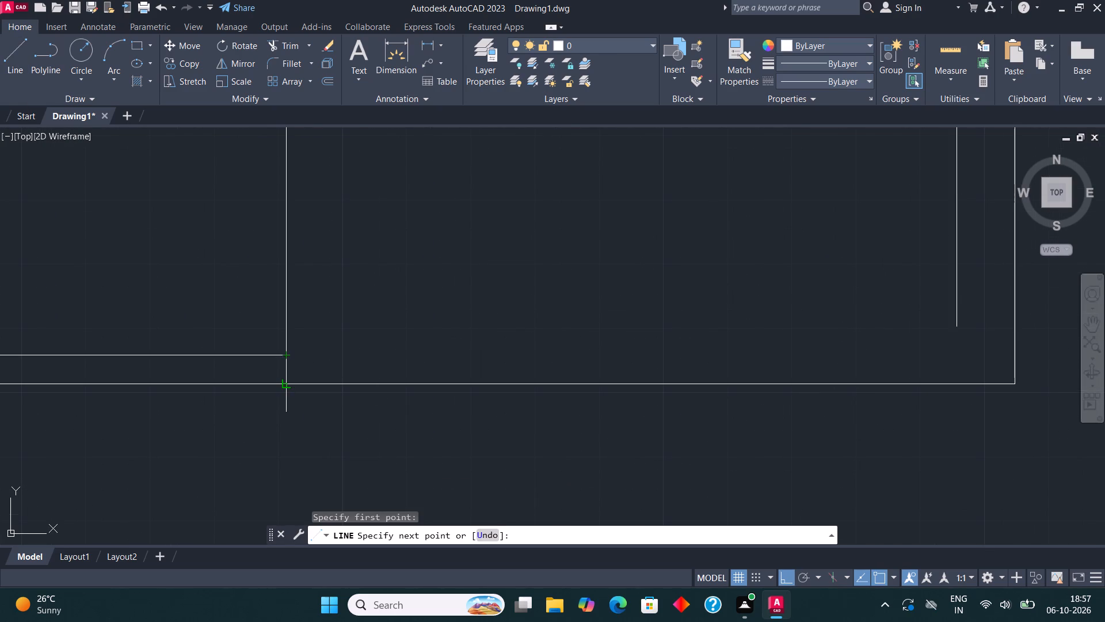
left_click(285, 382)
scroll(296, 404, "down", 3)
key("Escape")
scroll(313, 364, "down", 1)
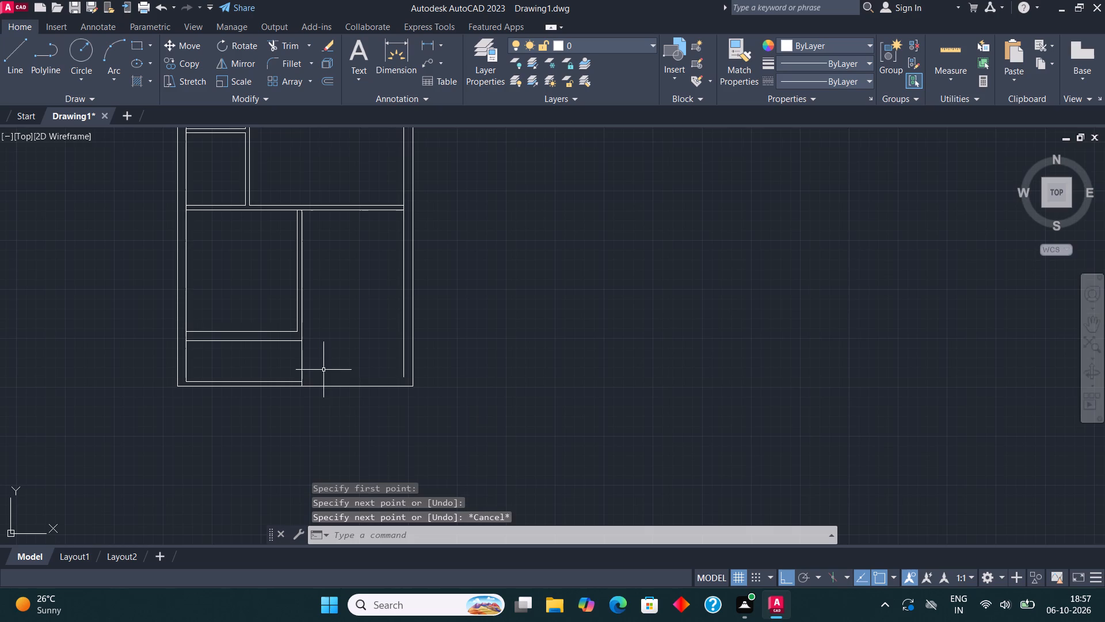
Draw a horizontal line from the short vertical line's midpoint toward the right inner wall, ending just short of it.
middle_click_drag(345, 384, 359, 393)
scroll(333, 388, "up", 2)
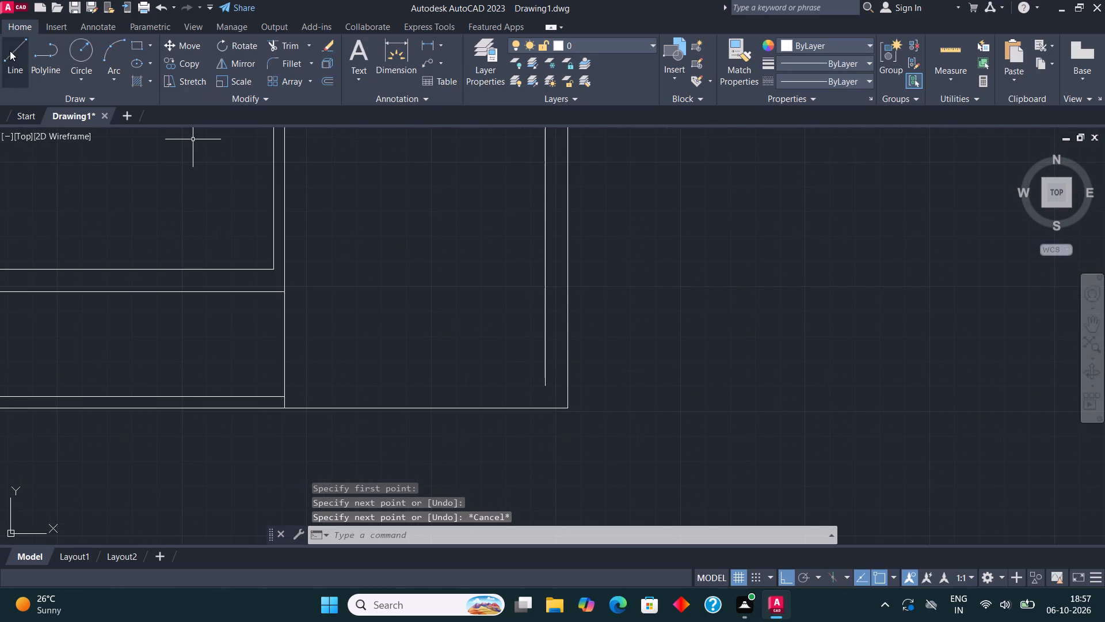
left_click(10, 51)
scroll(302, 403, "up", 2)
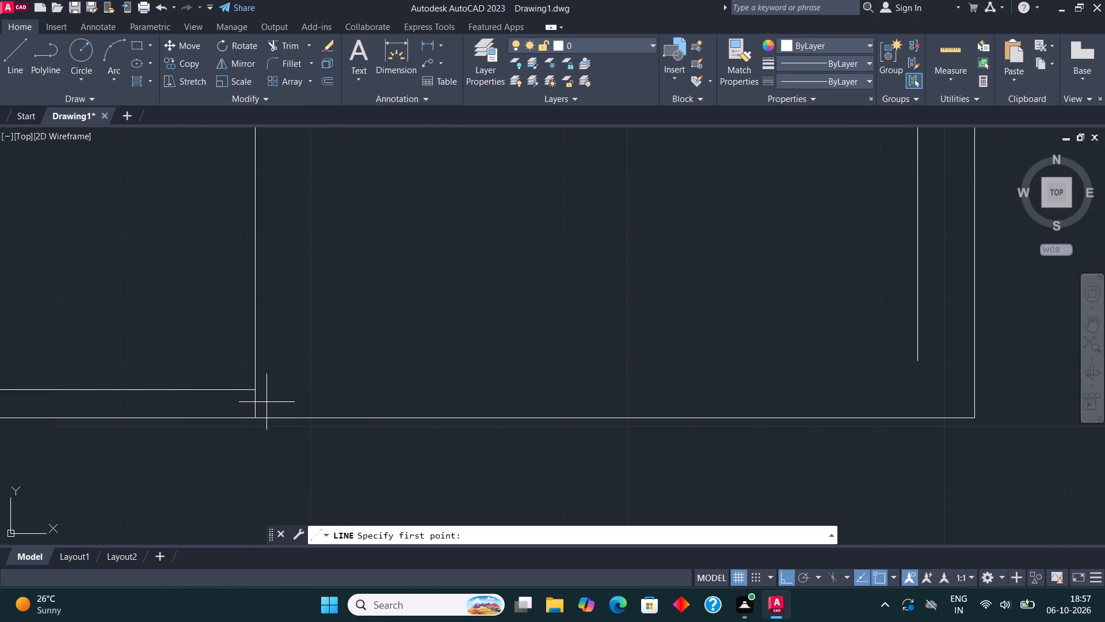
left_click(259, 407)
left_click(906, 399)
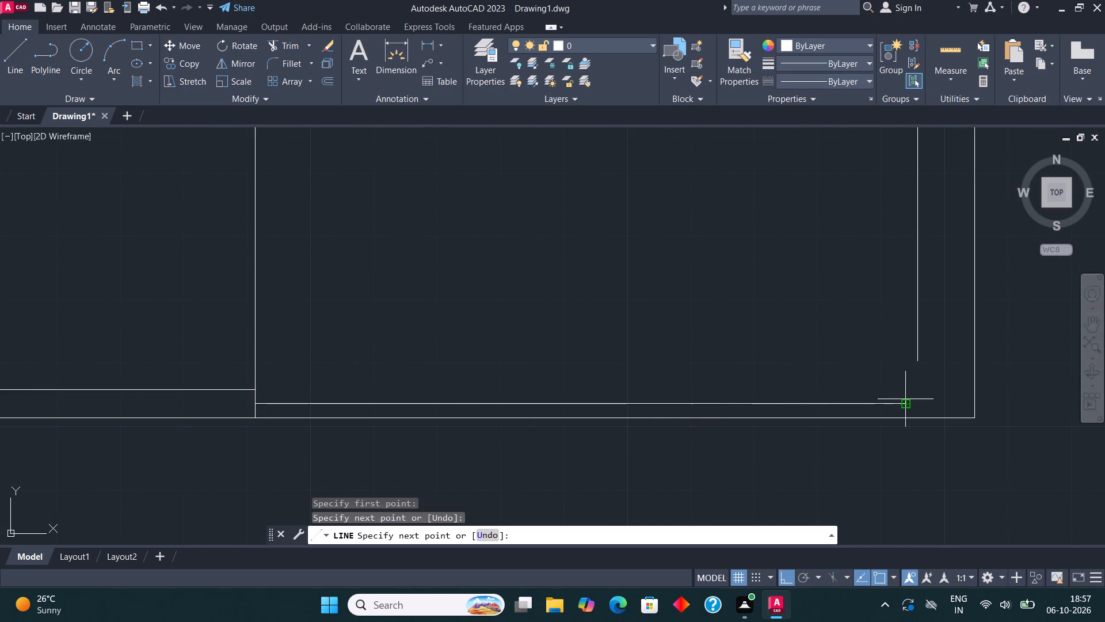
Fillet the new horizontal line with the right inner wall line so they meet at the lower-right corner.
left_click(284, 60)
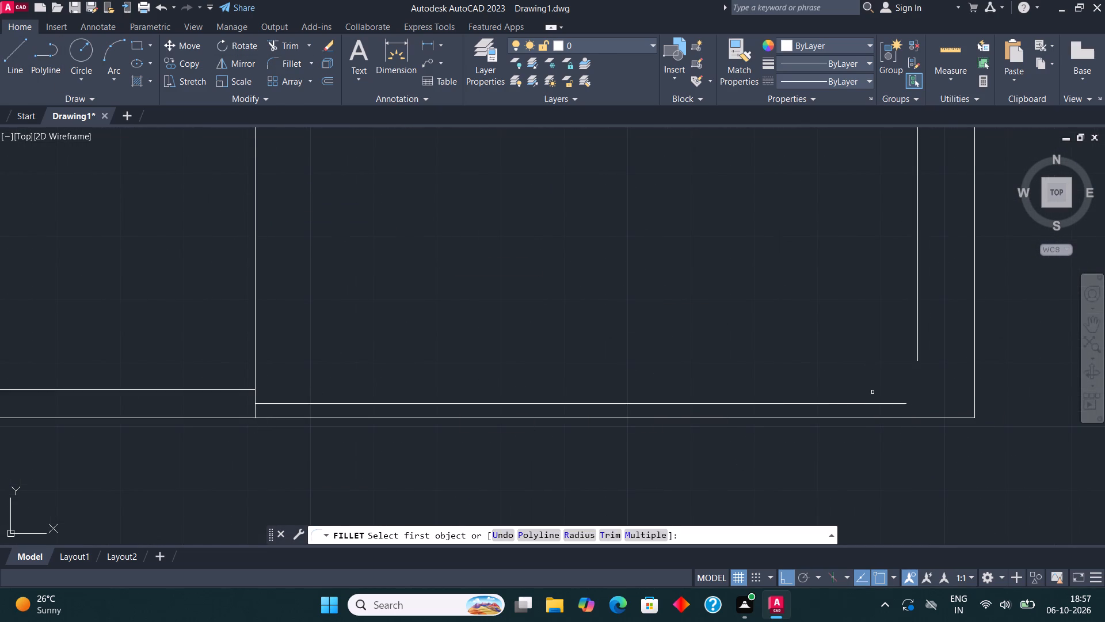
left_click(864, 404)
left_click(919, 331)
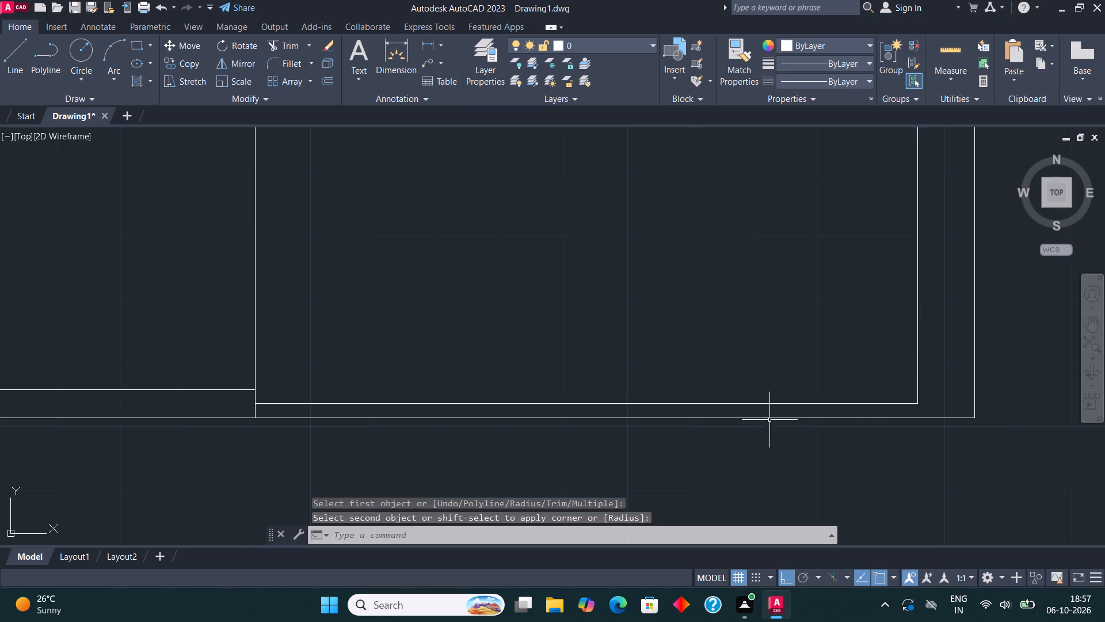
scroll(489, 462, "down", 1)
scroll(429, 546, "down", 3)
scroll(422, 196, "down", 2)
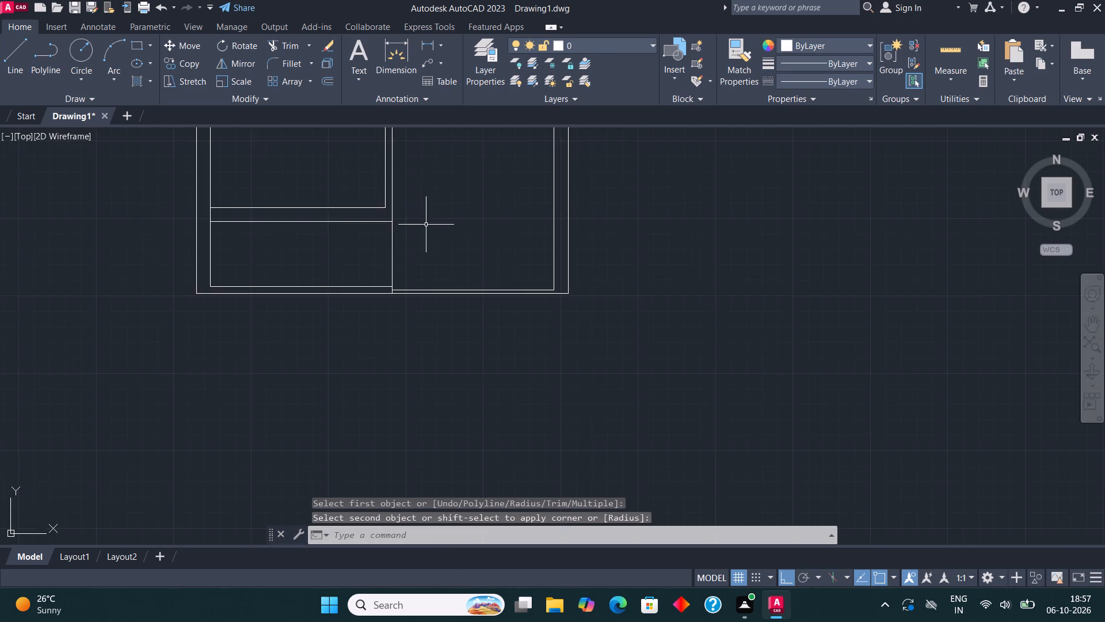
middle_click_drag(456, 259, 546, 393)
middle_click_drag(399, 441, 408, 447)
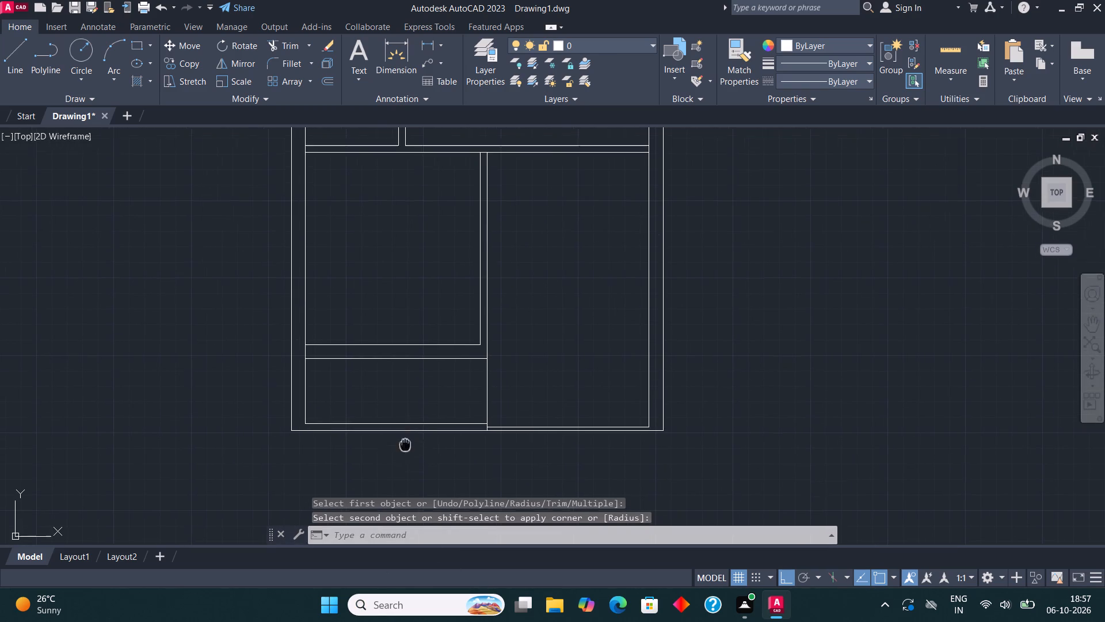
Draw a line 3' up along the partition from the lower-right space's bottom-left inner corner, continuing horizontally to the right inner wall.
middle_click_drag(408, 447, 421, 465)
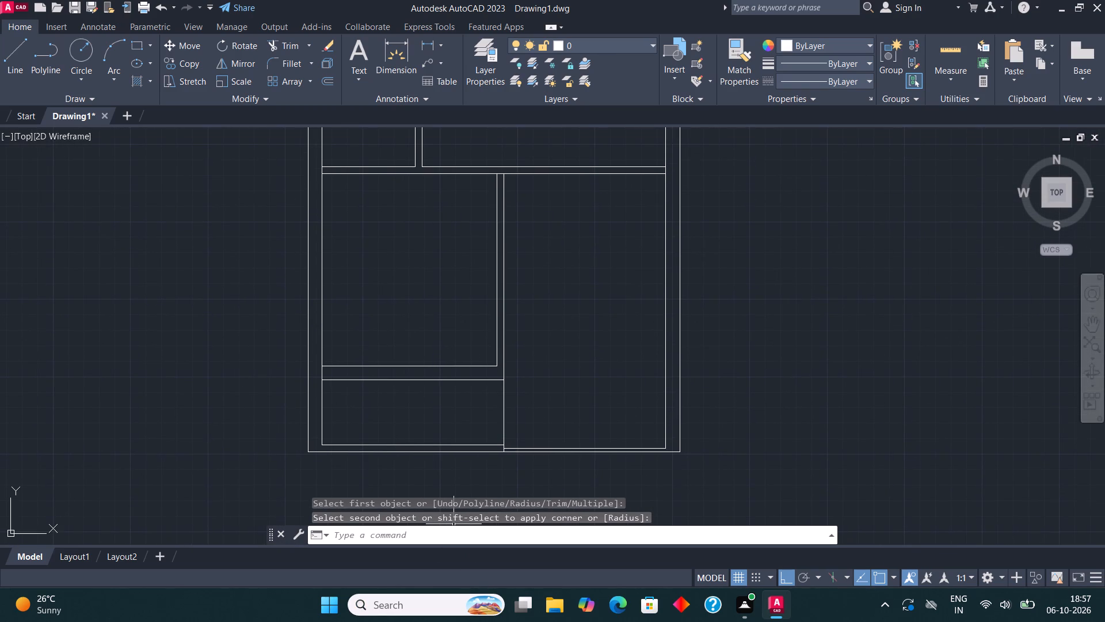
scroll(491, 579, "up", 1)
scroll(609, 469, "up", 2)
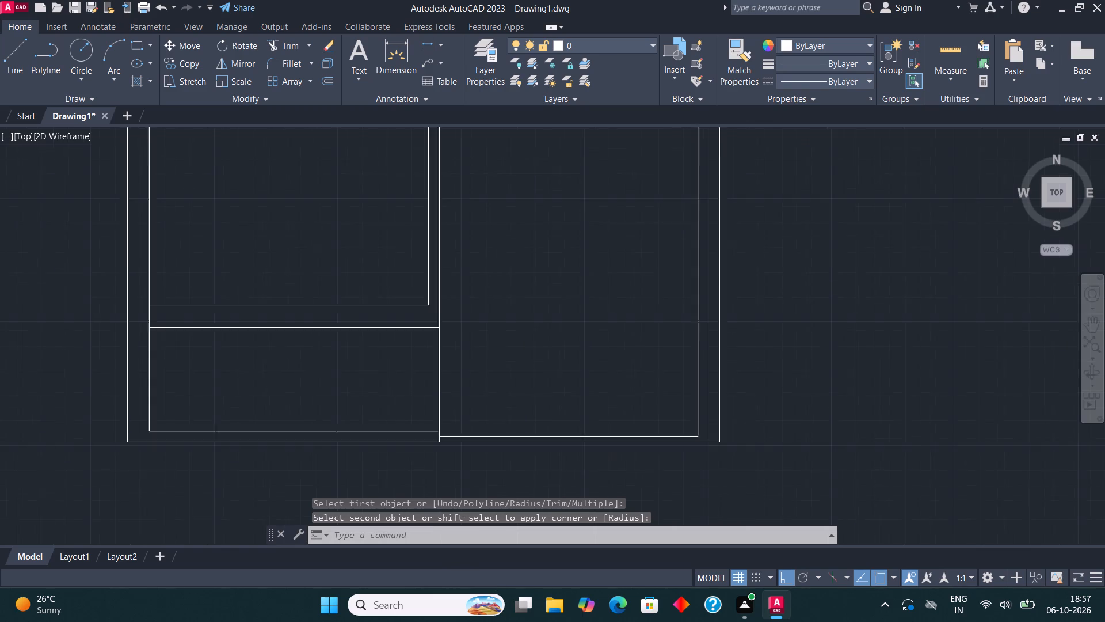
left_click(23, 43)
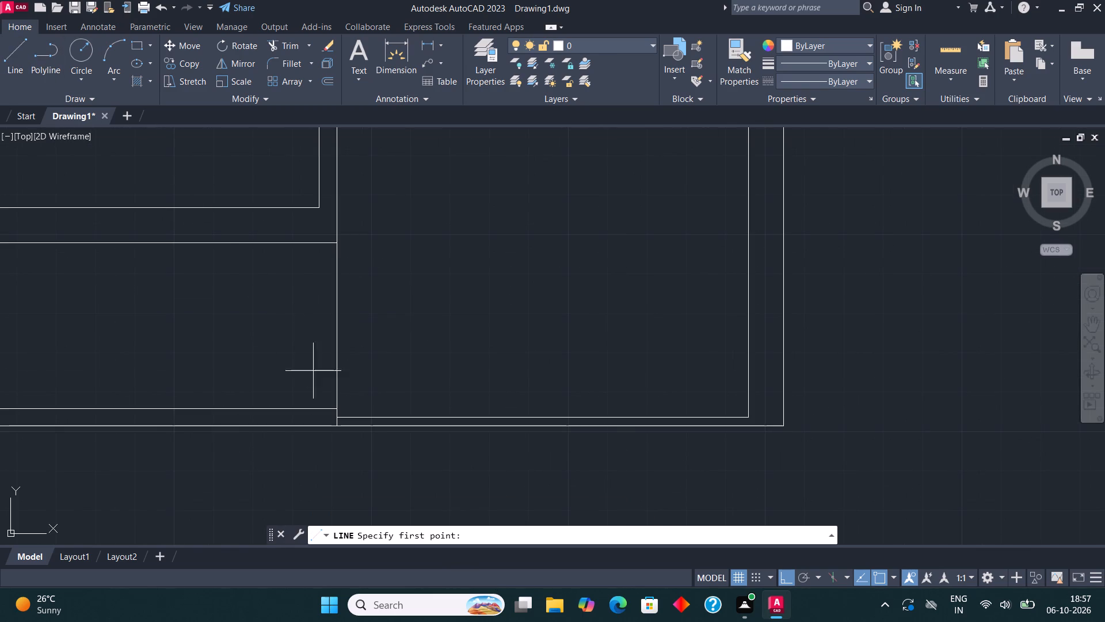
left_click(340, 419)
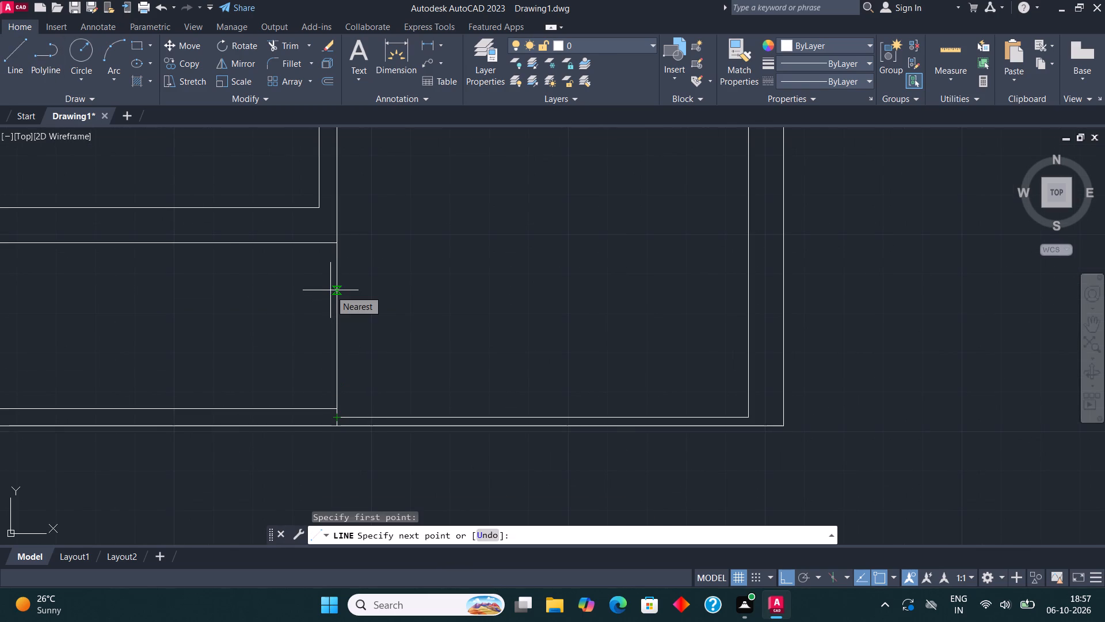
type("3'")
key("Return")
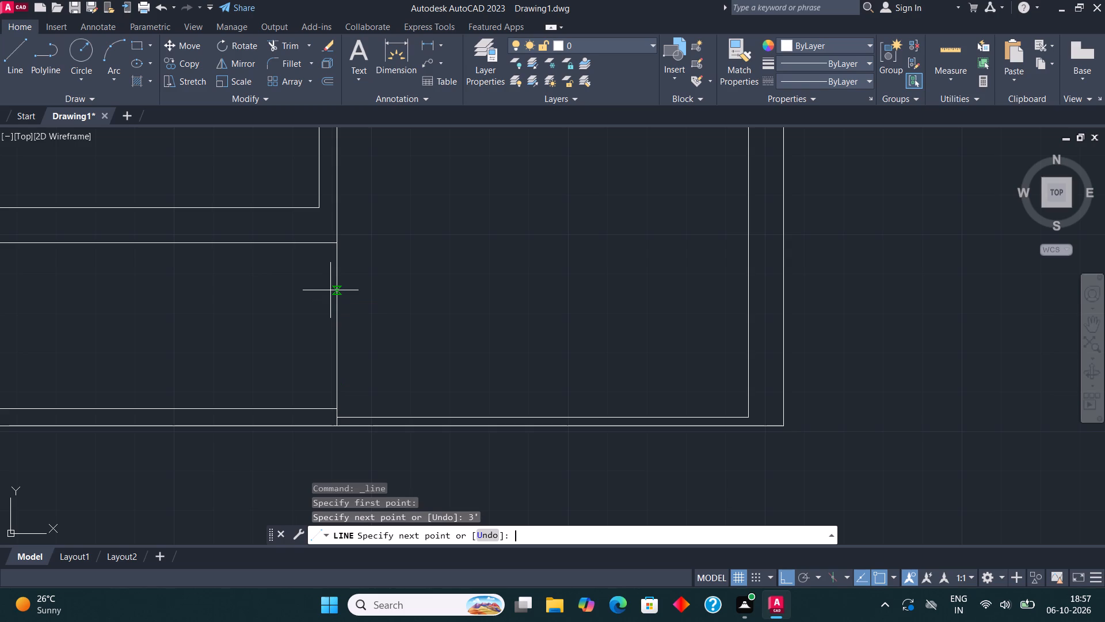
left_click(746, 279)
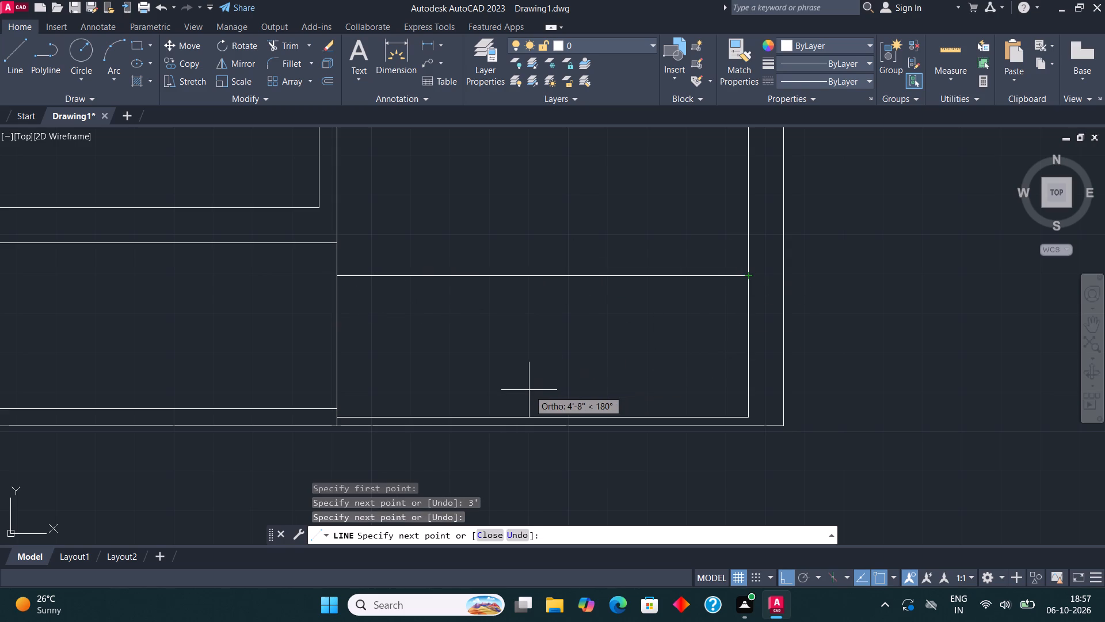
key("Escape")
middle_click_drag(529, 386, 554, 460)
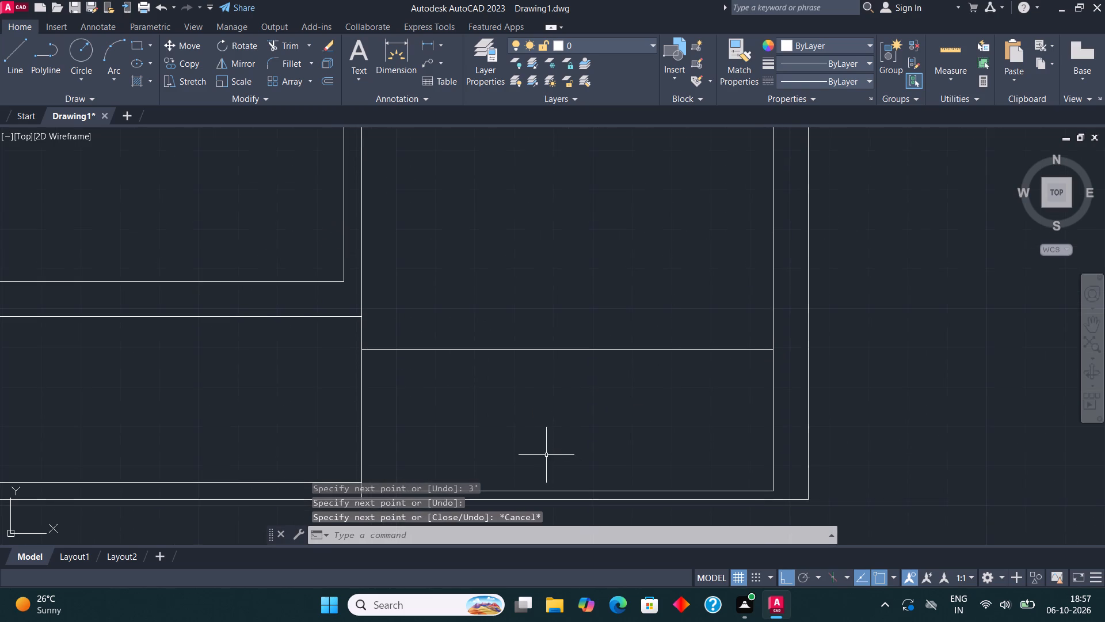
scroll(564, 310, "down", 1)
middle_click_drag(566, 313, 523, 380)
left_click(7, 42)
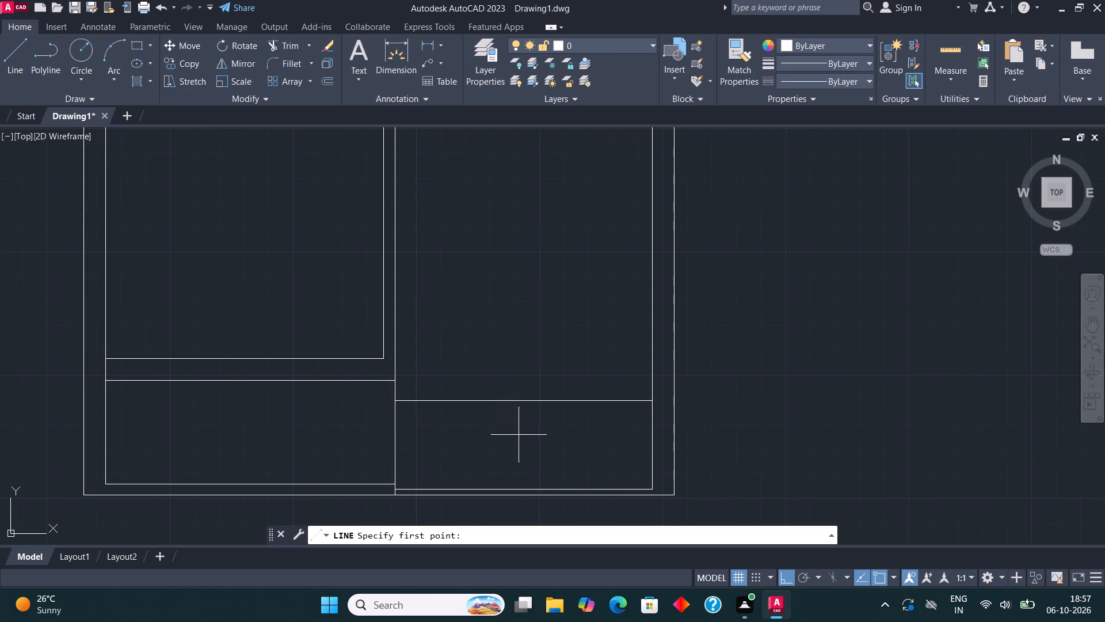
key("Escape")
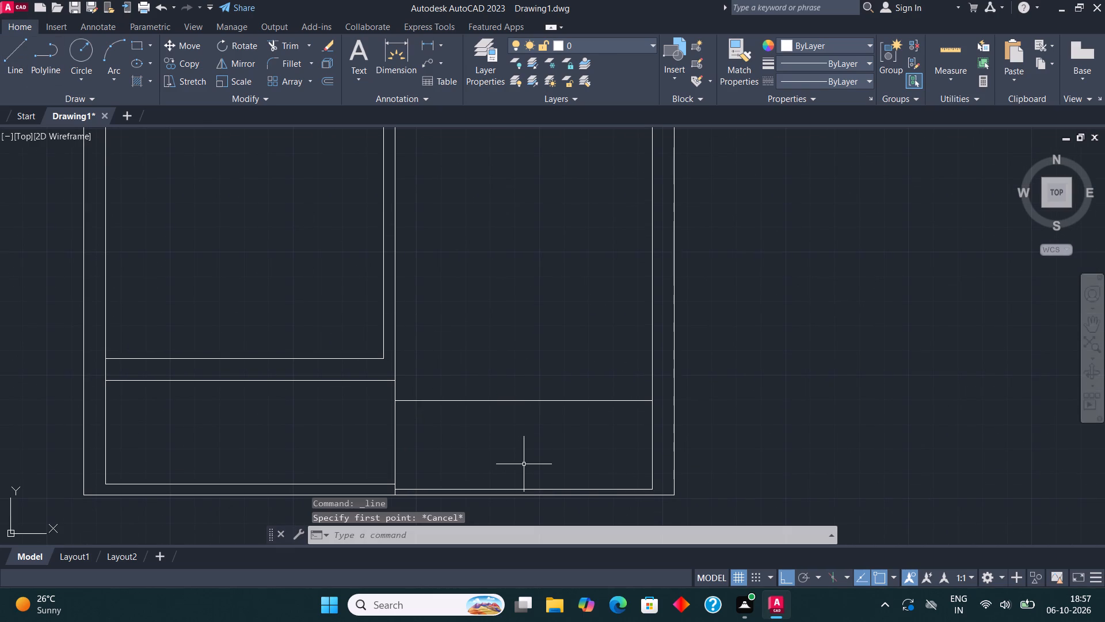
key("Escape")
Offset the new horizontal line upward by 8" three times in succession, each copy from the previous one.
scroll(543, 409, "up", 1)
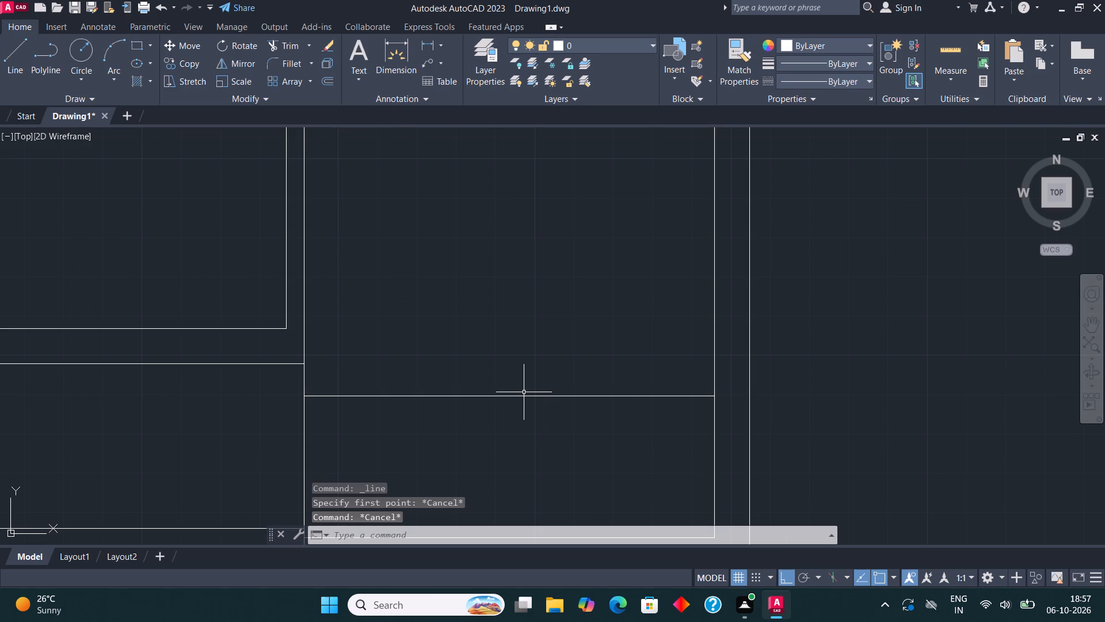
left_click(523, 395)
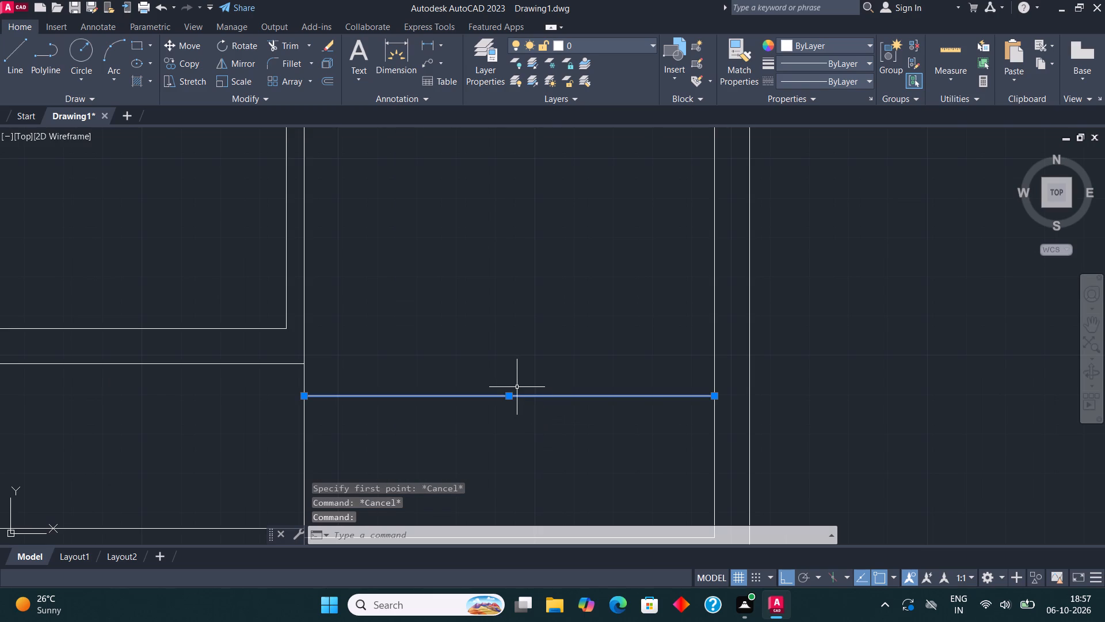
left_click(326, 81)
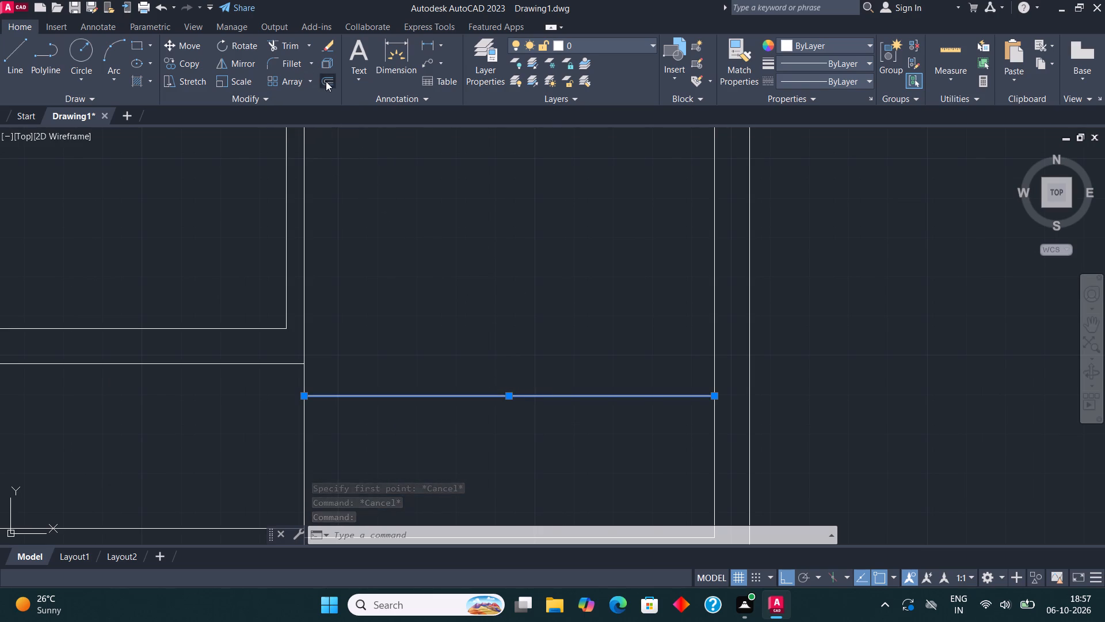
left_click(507, 400)
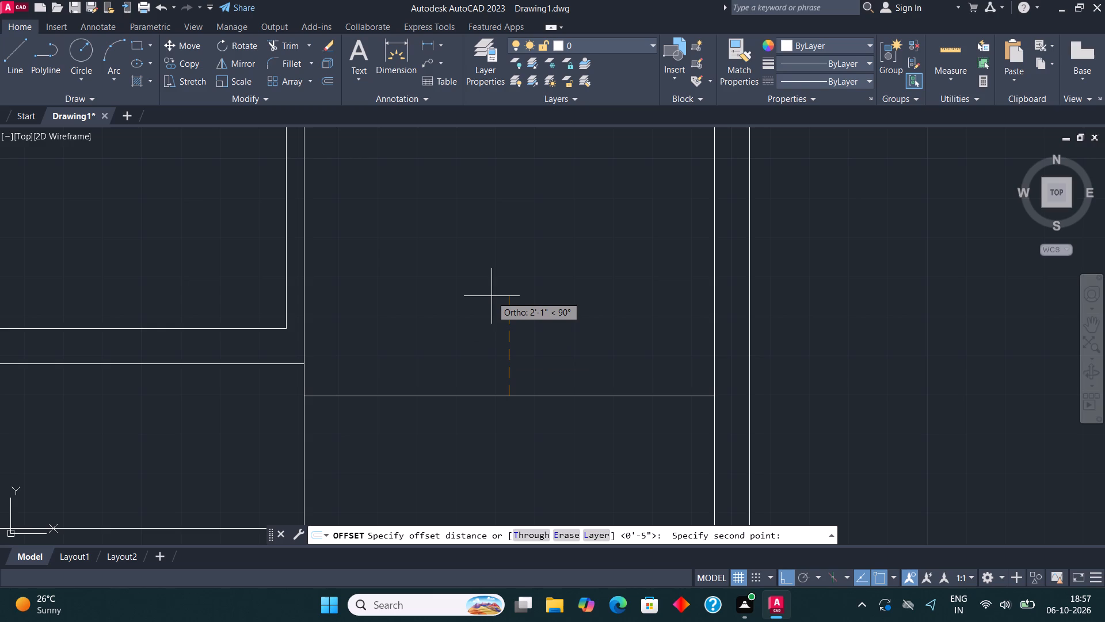
type("8\"")
key("Return")
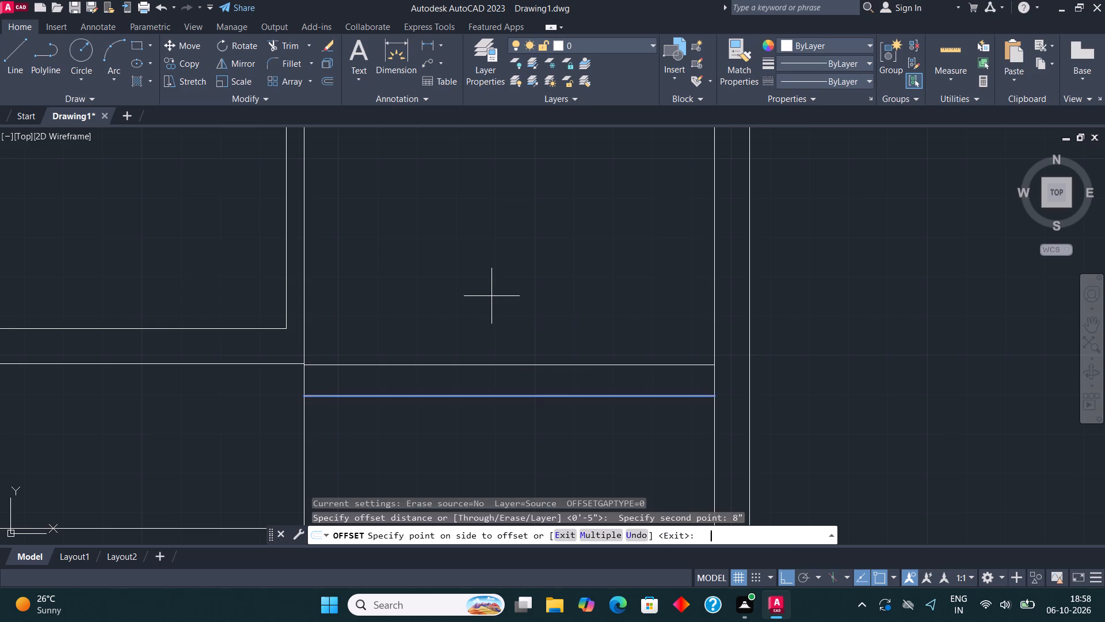
left_click(491, 296)
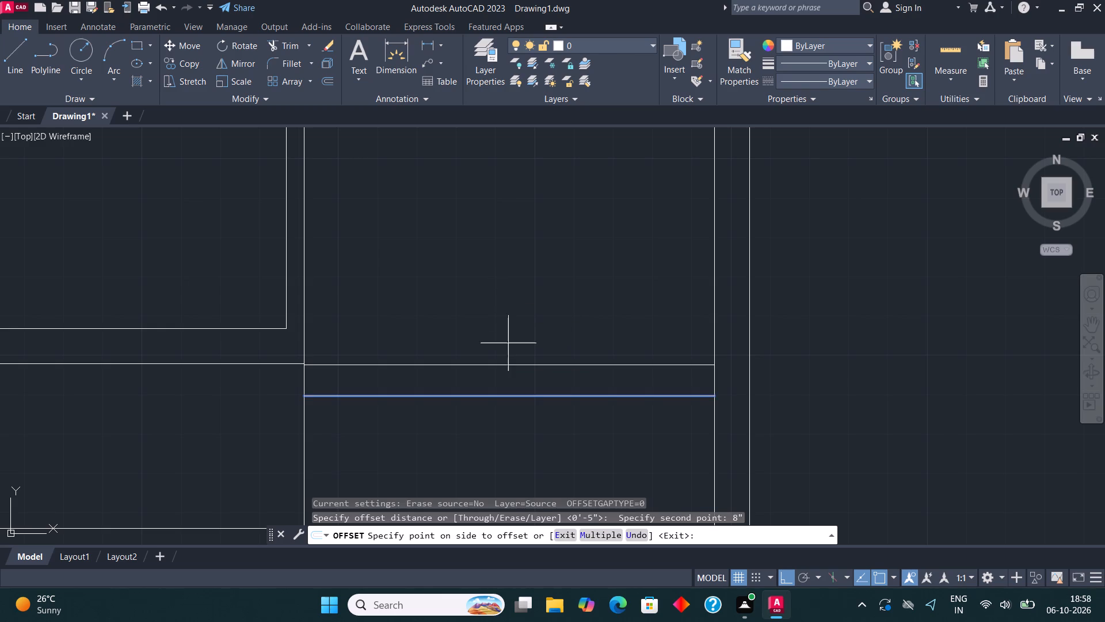
left_click(508, 335)
left_click(511, 364)
left_click(512, 328)
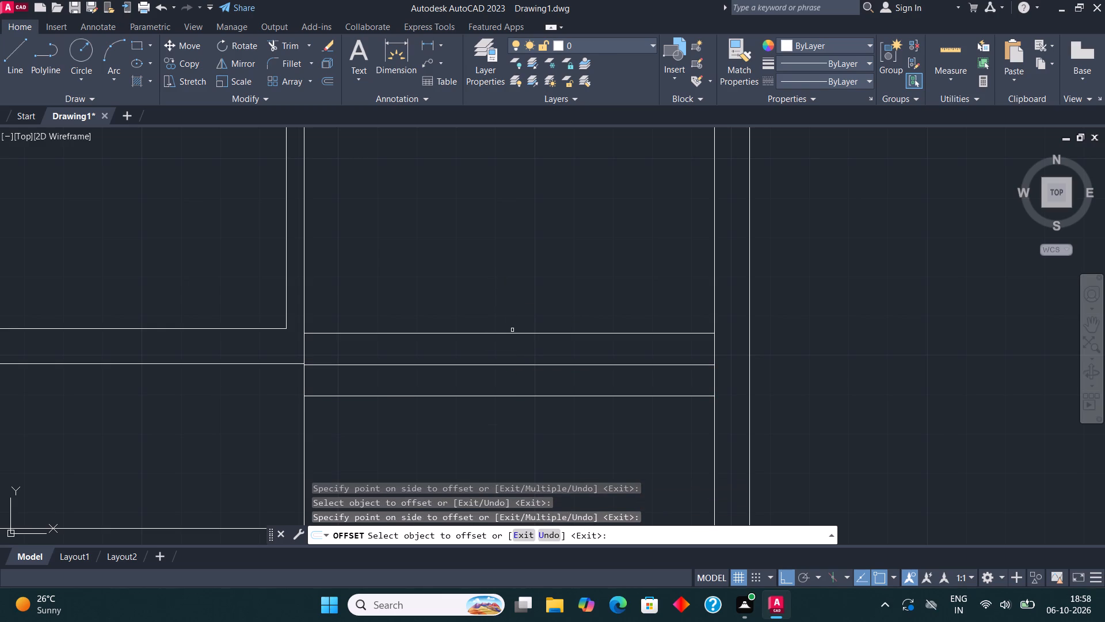
left_click(512, 331)
left_click(515, 335)
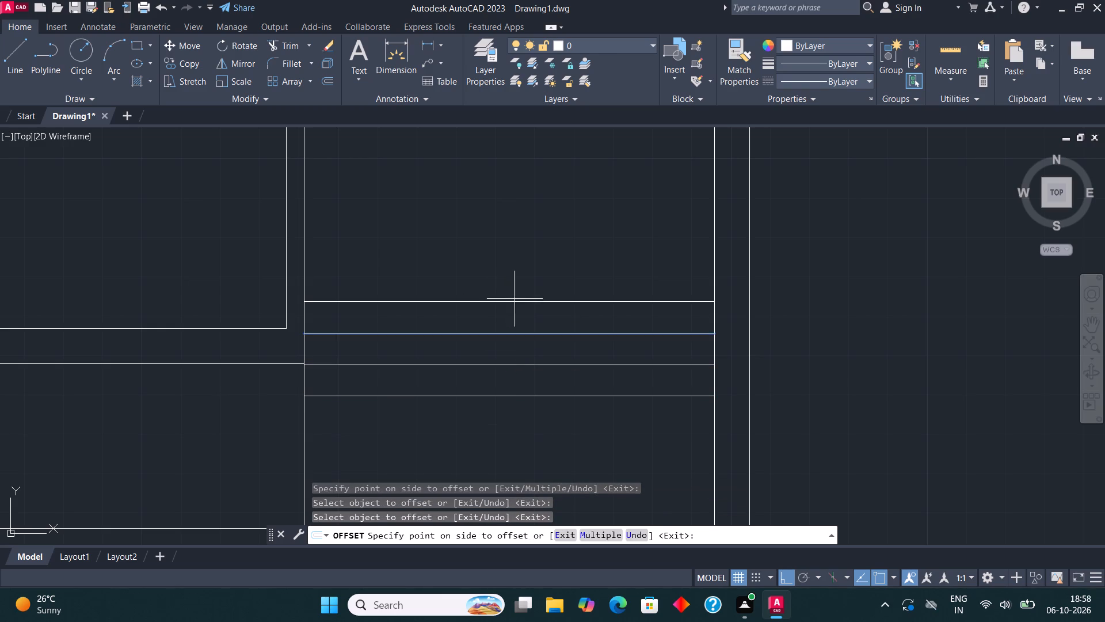
left_click(515, 299)
Continue the 8" offsets upward from the topmost horizontal line, adding five more lines.
scroll(515, 310, "down", 1)
middle_click_drag(517, 320, 515, 370)
left_click(513, 356)
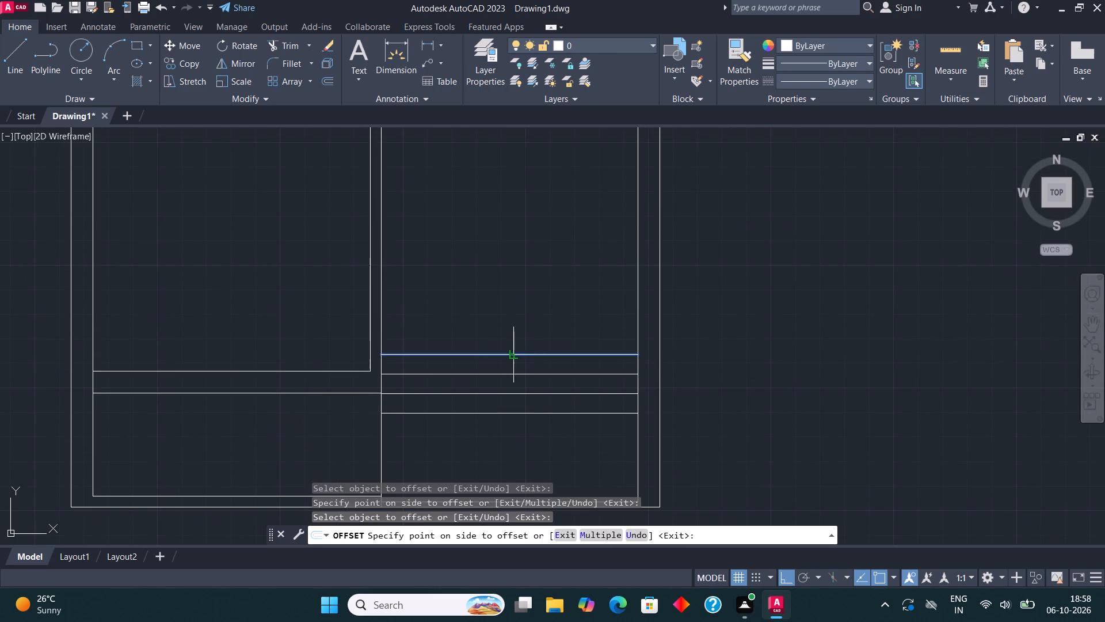
left_click(513, 320)
left_click(518, 336)
left_click(517, 306)
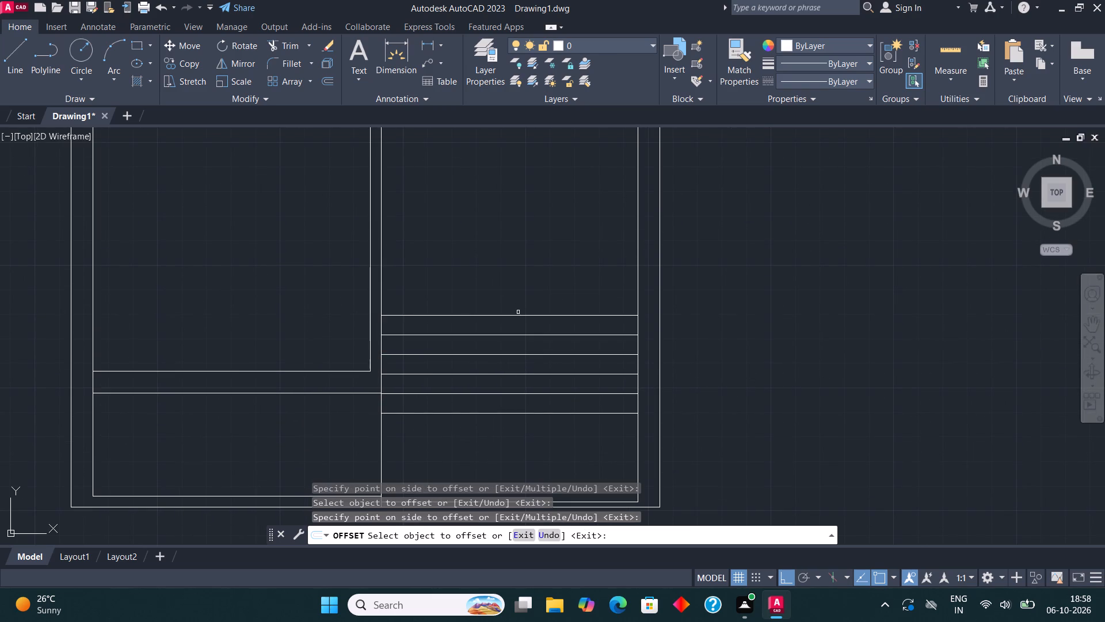
left_click(519, 316)
left_click(511, 239)
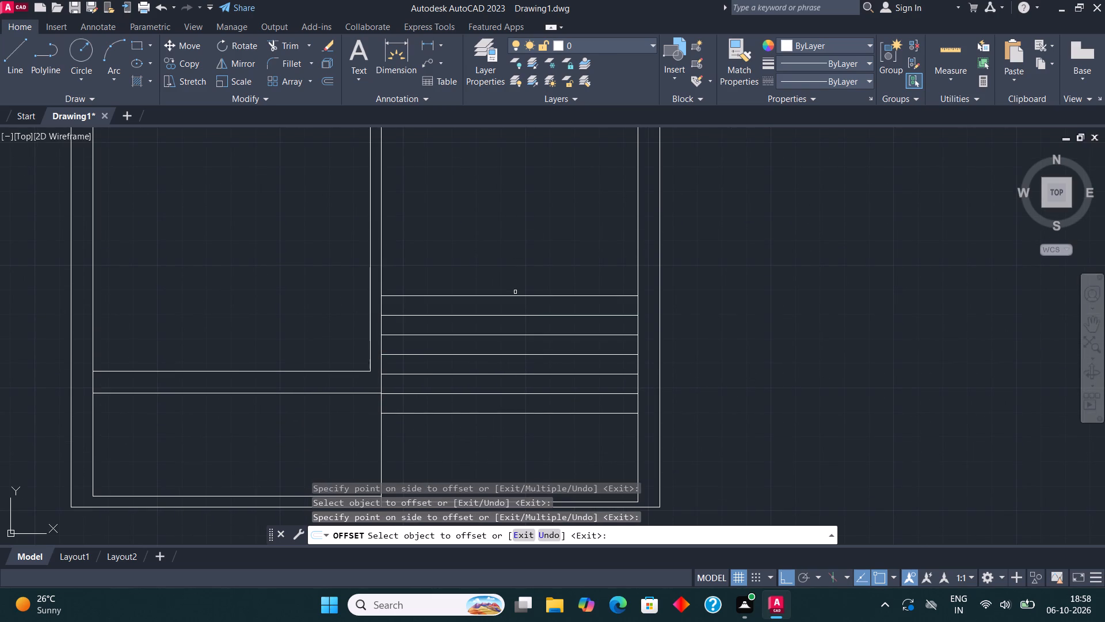
left_click(519, 297)
left_click_drag(520, 242, 524, 256)
left_click(523, 276)
left_click(523, 237)
Add five further horizontal lines above the topmost one at the same 8" spacing and end the Offset command.
middle_click_drag(532, 237, 514, 286)
left_click(516, 306)
left_click(510, 269)
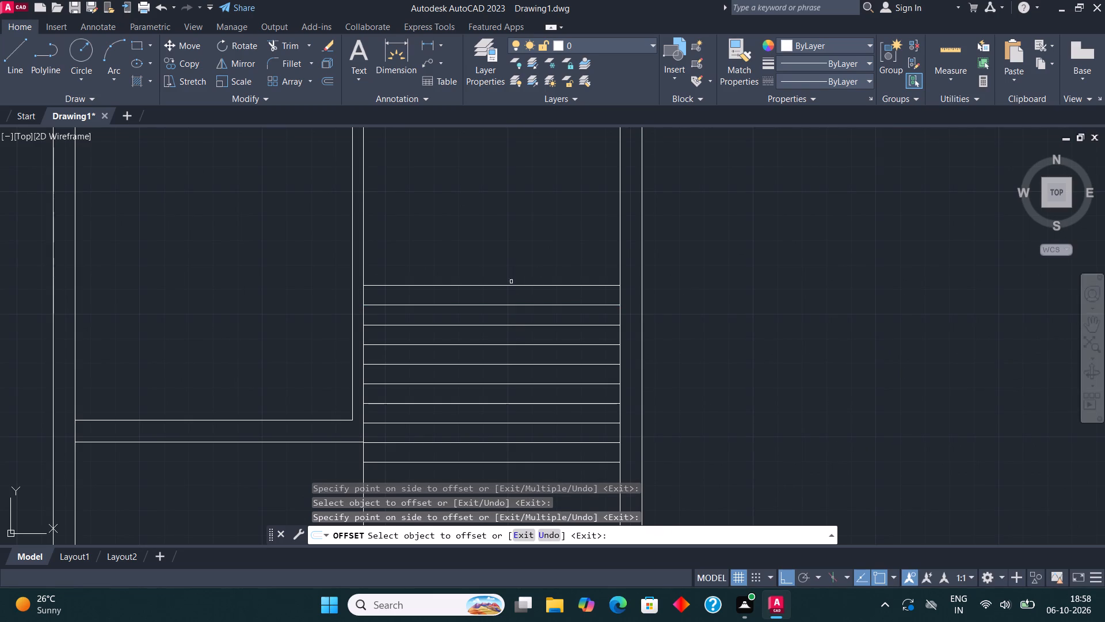
left_click(511, 287)
left_click(511, 266)
left_click(511, 265)
left_click(514, 265)
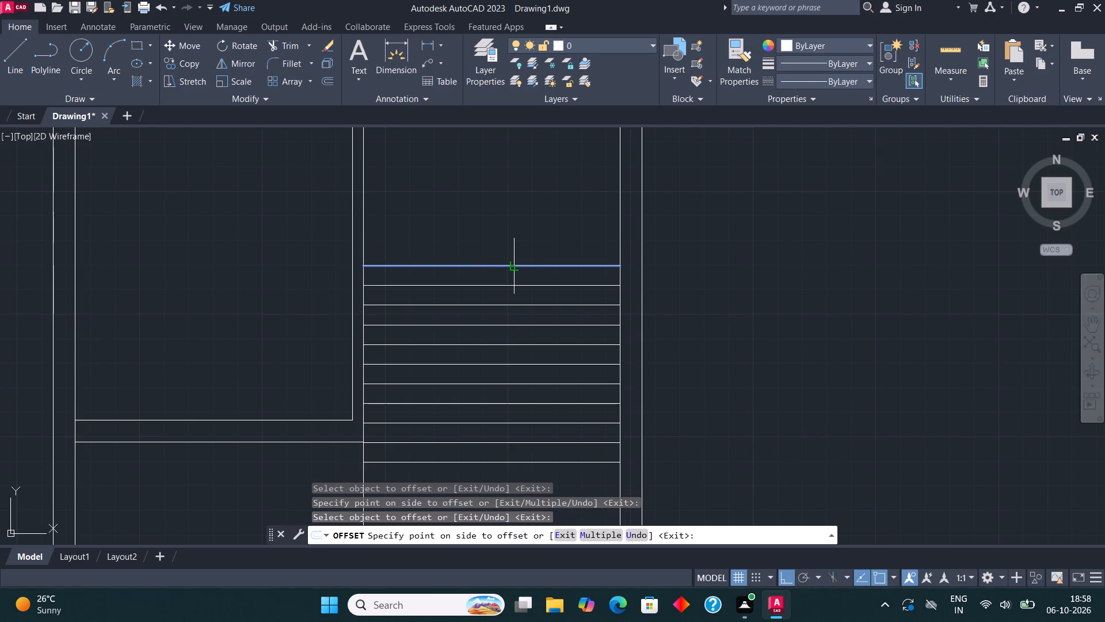
left_click(514, 221)
middle_click_drag(515, 227, 512, 283)
scroll(516, 286, "down", 1)
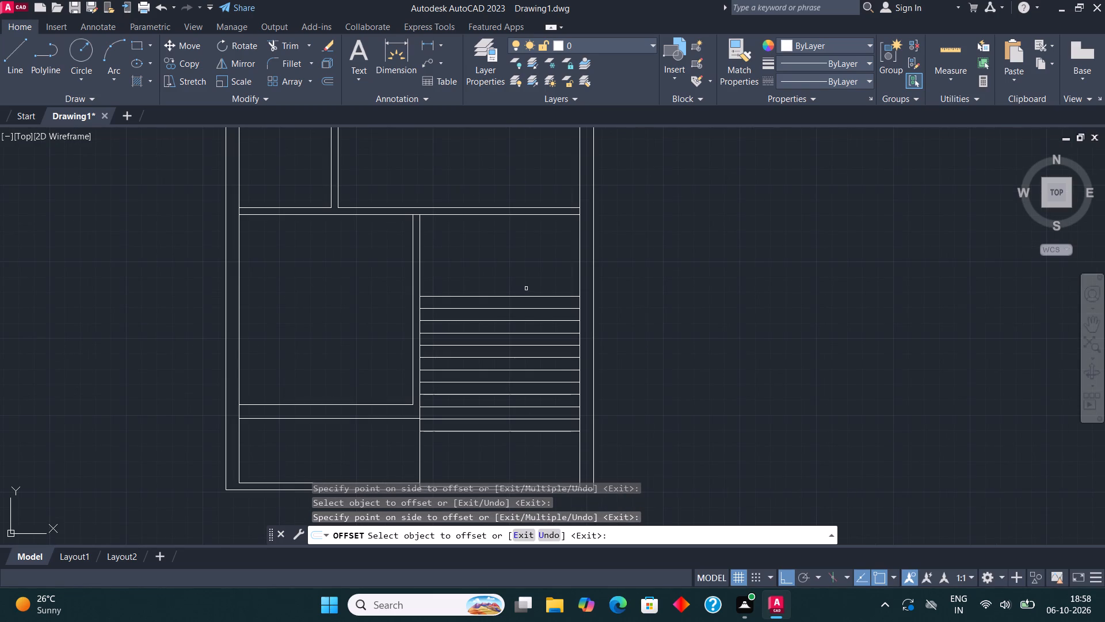
scroll(526, 289, "up", 1)
left_click(508, 301)
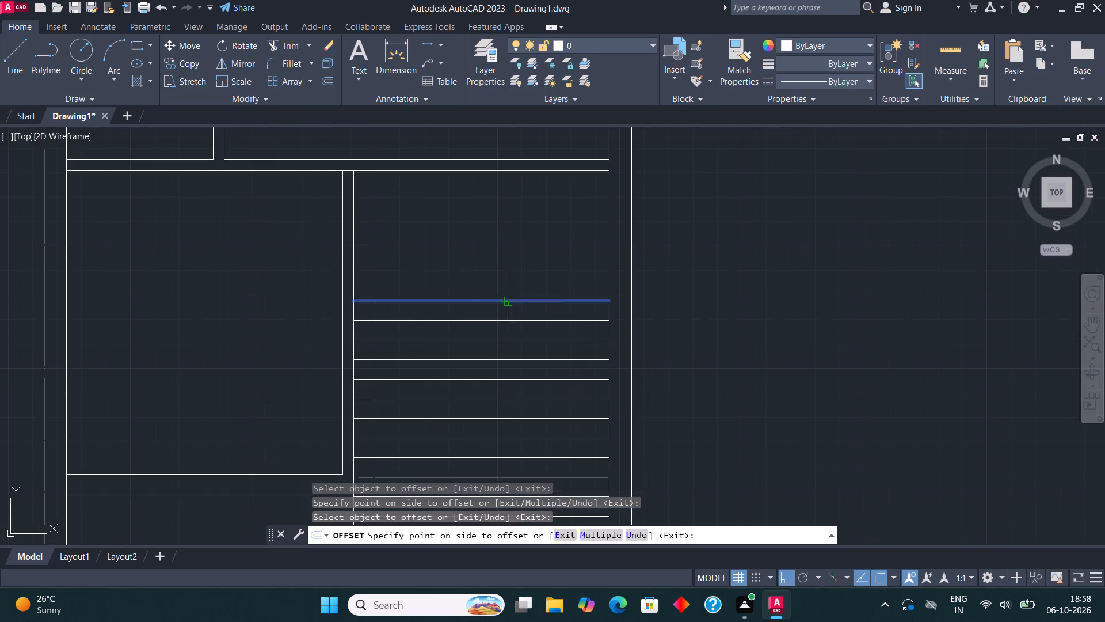
left_click(510, 286)
left_click(510, 283)
left_click(513, 264)
key("Escape")
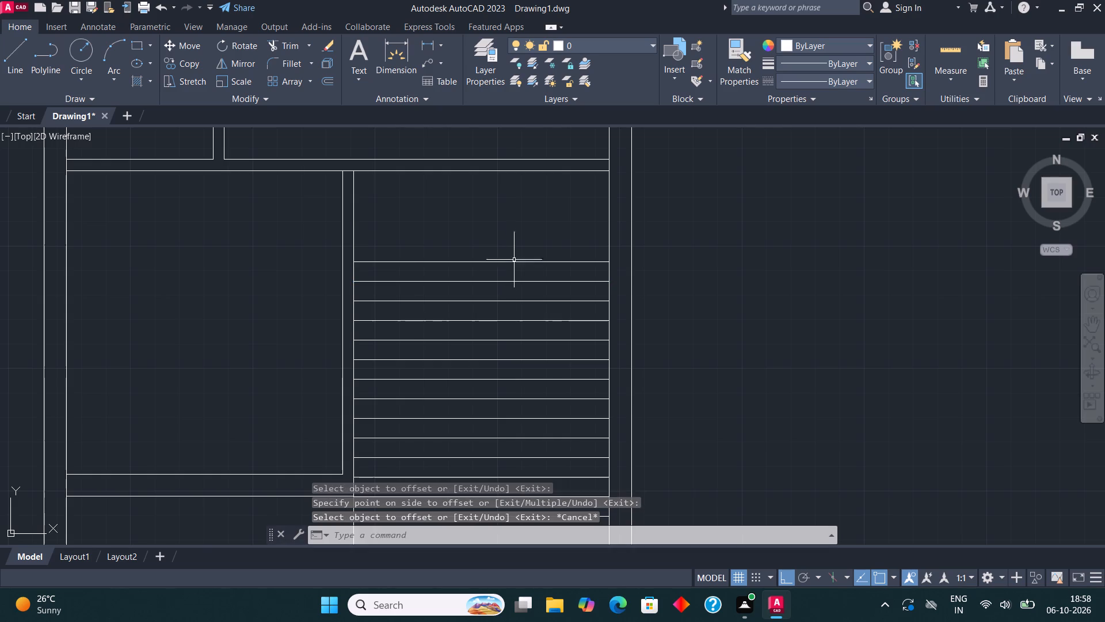
Delete the two lowest of the evenly spaced horizontal lines in the lower-right space.
scroll(515, 252, "down", 2)
scroll(505, 361, "up", 2)
left_click(505, 363)
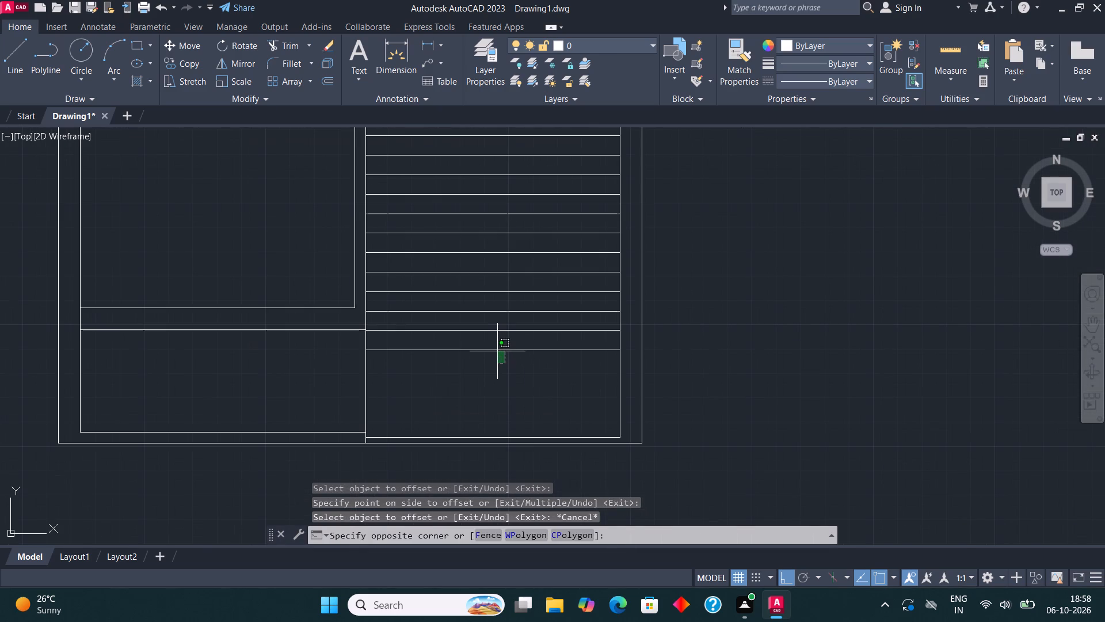
left_click(487, 322)
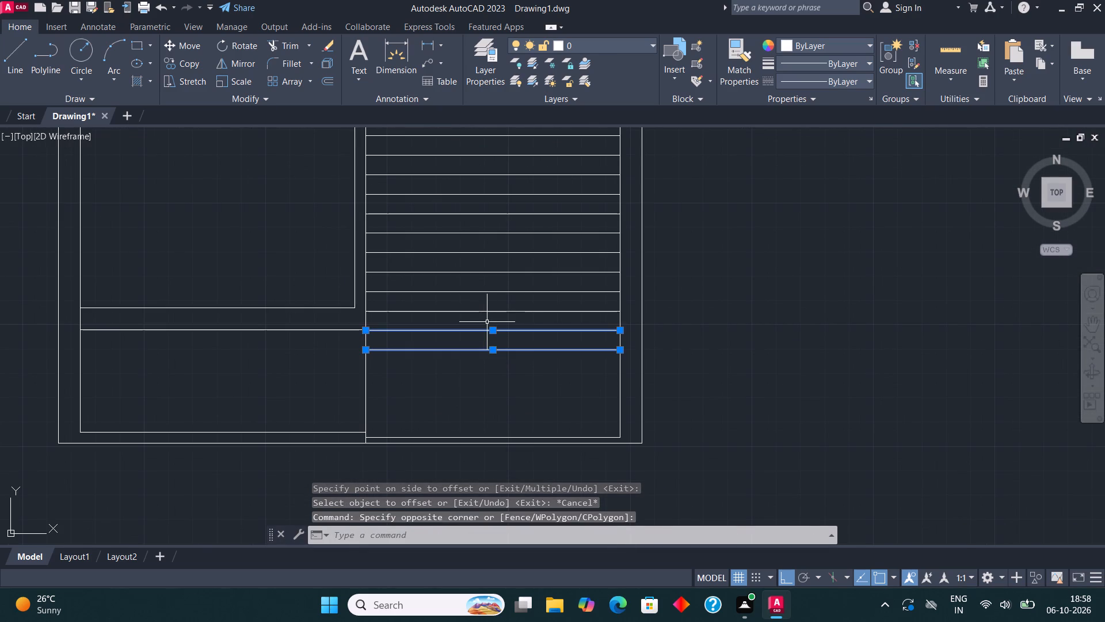
key("Delete")
Check the distance from the partition's top corner down to the topmost horizontal line with a trial dimension, without placing it.
middle_click_drag(505, 305, 476, 425)
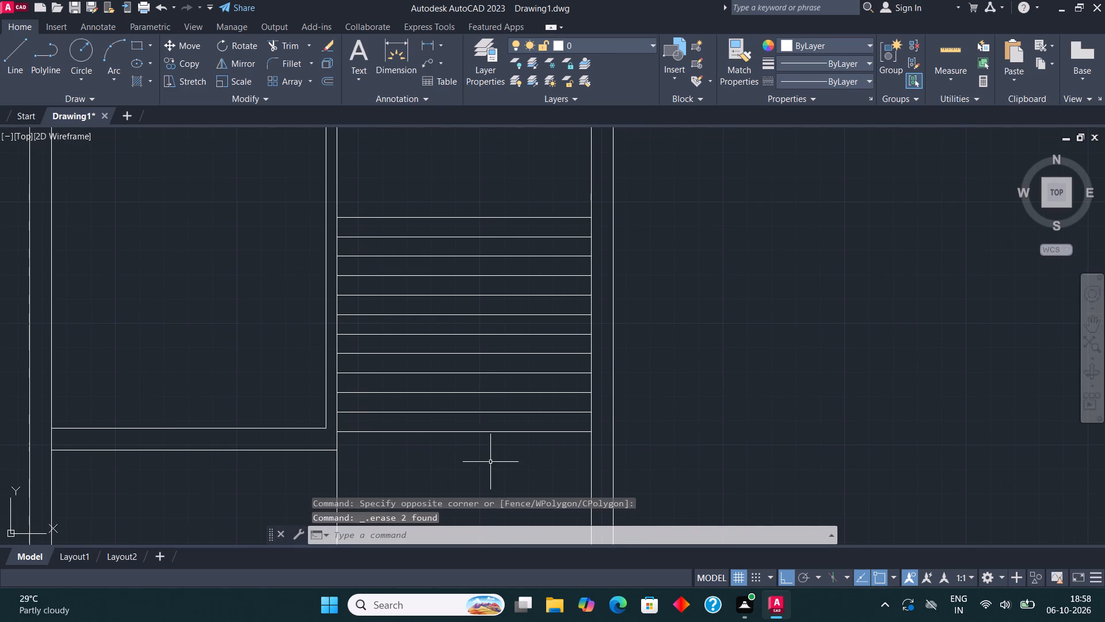
middle_click_drag(415, 257, 417, 343)
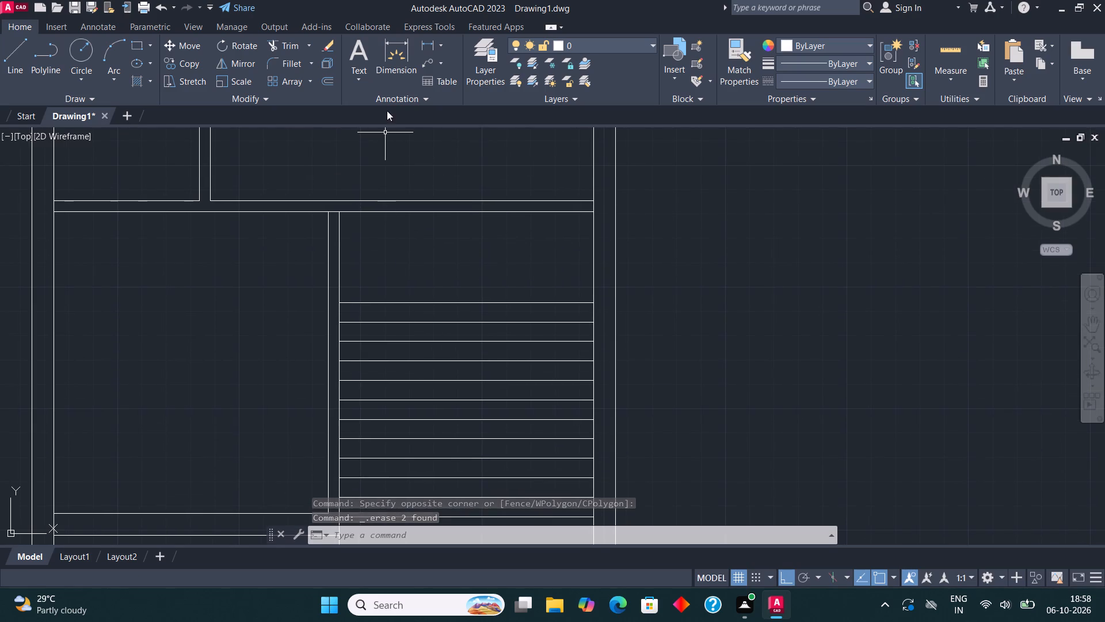
left_click(401, 56)
left_click(341, 211)
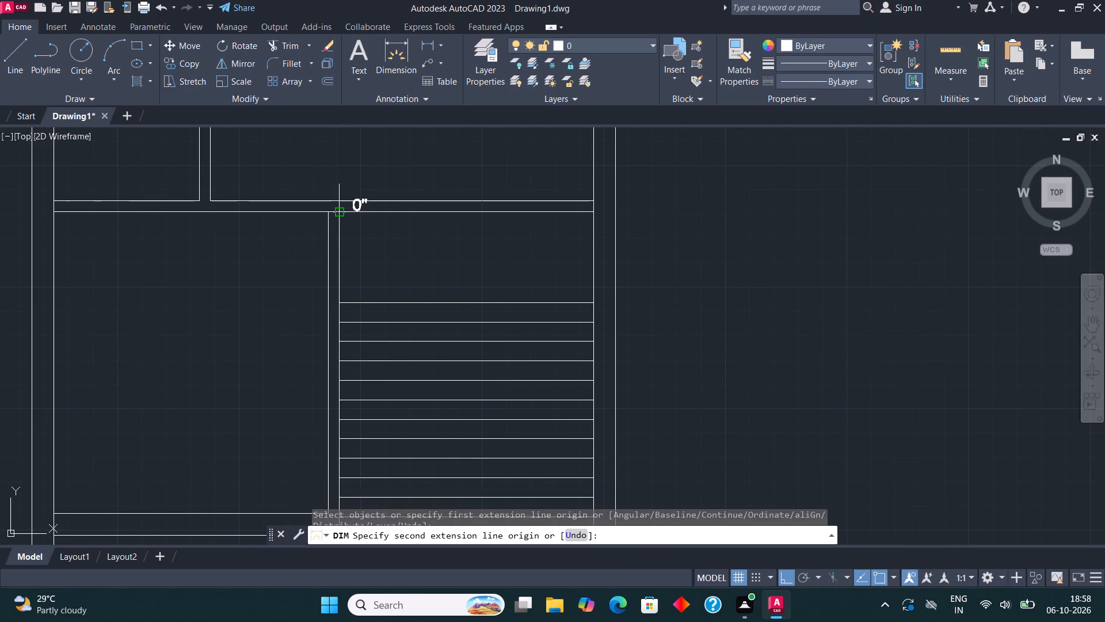
key("Escape")
Delete the topmost of the evenly spaced horizontal lines.
left_click(351, 304)
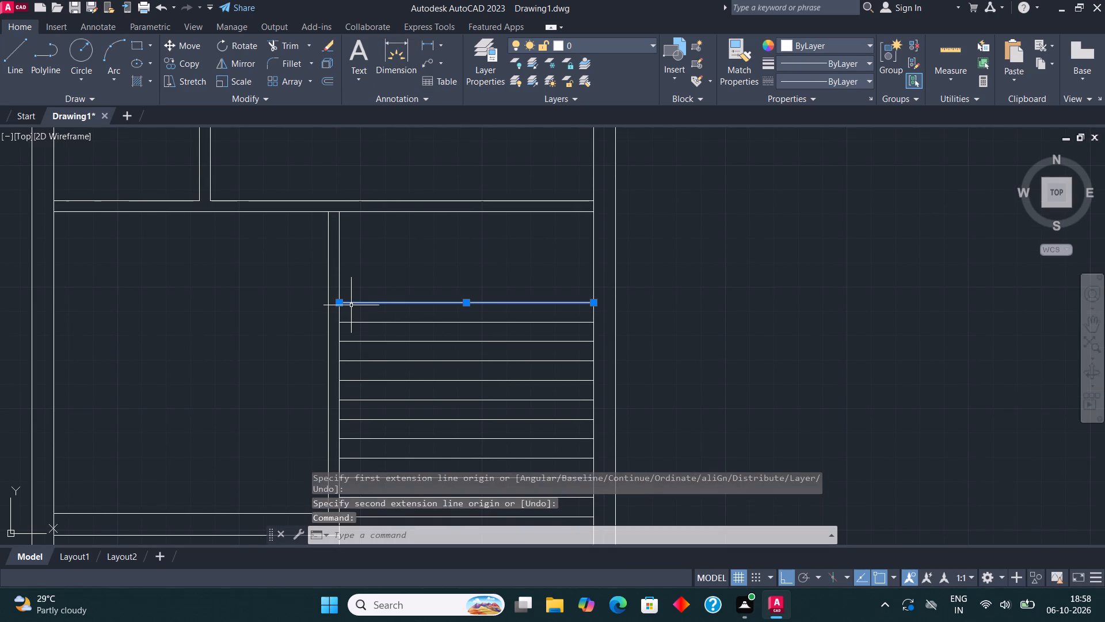
key("Delete")
Recheck the gap from the partition's top corner to the topmost remaining horizontal line with a trial dimension, without placing it.
left_click(401, 60)
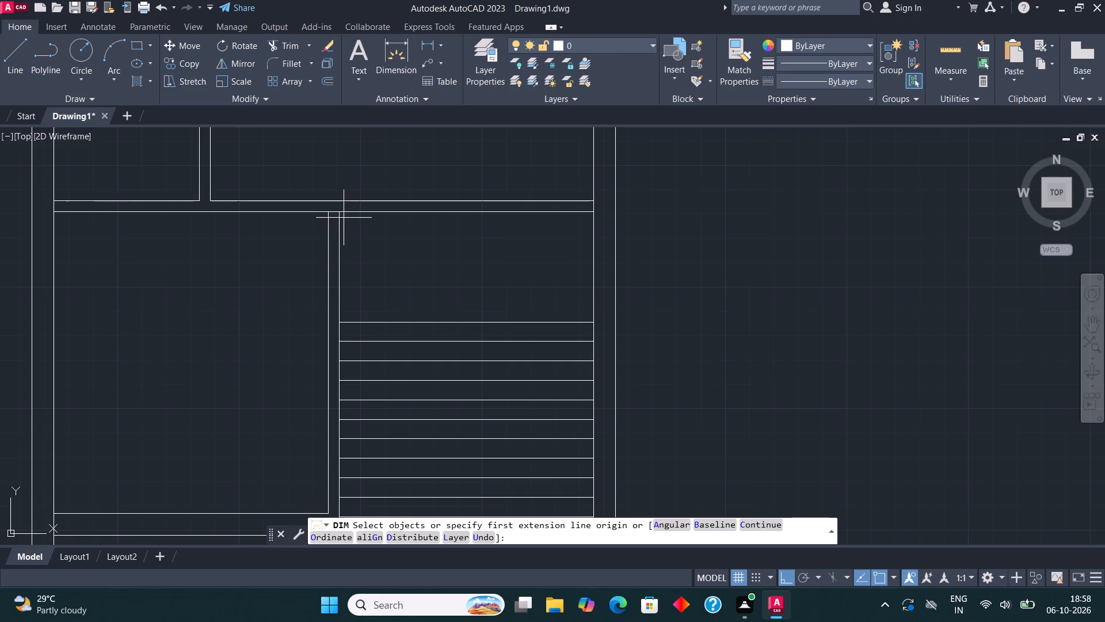
left_click(341, 213)
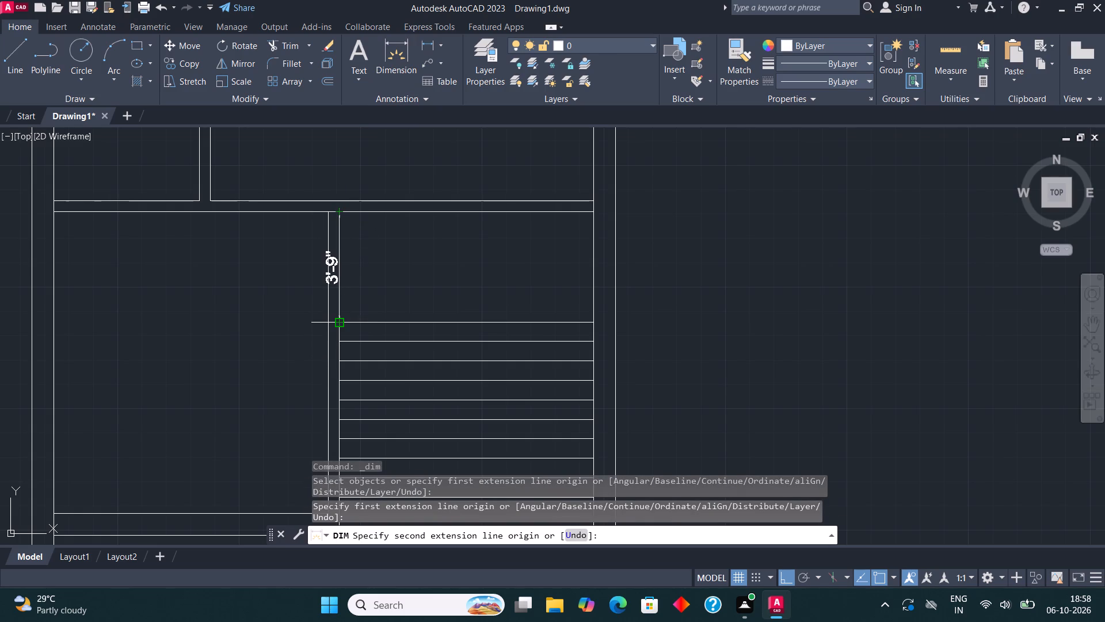
key("Escape")
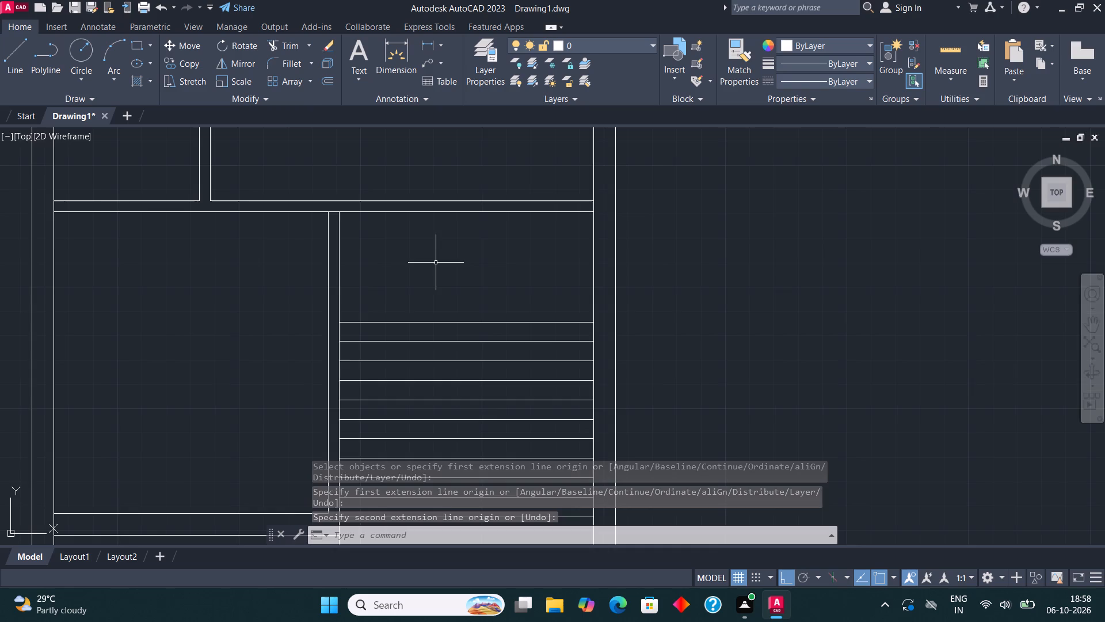
Draw a line from the lowest stair line's partition end, 3' inward along it, then straight up to the topmost stair line.
scroll(436, 263, "down", 1)
middle_click_drag(445, 336, 442, 267)
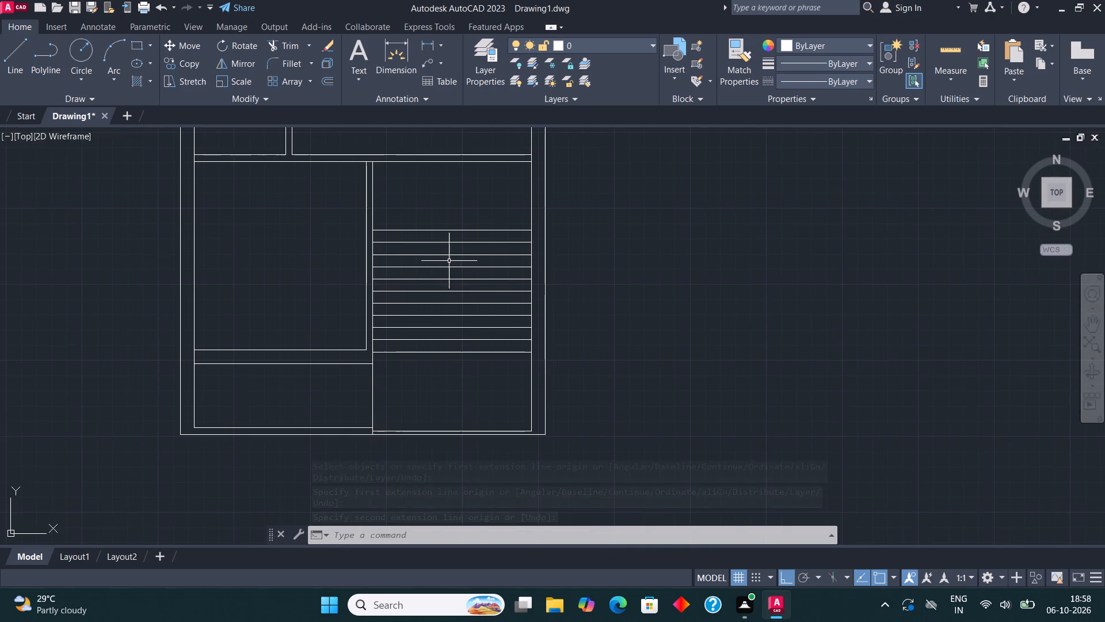
scroll(450, 260, "up", 1)
left_click(22, 58)
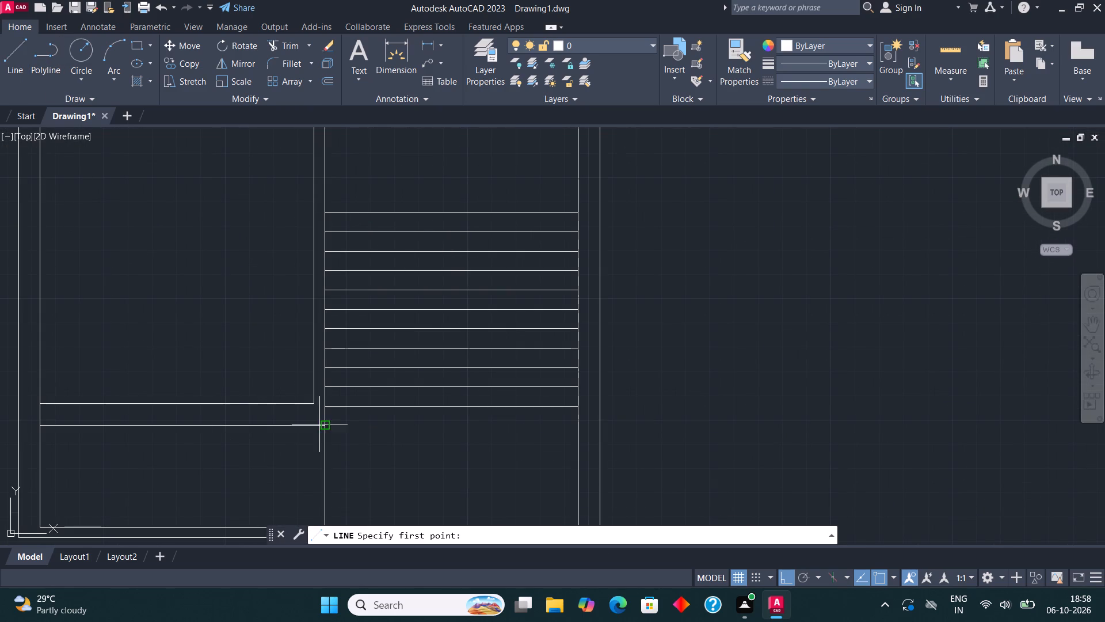
left_click(321, 405)
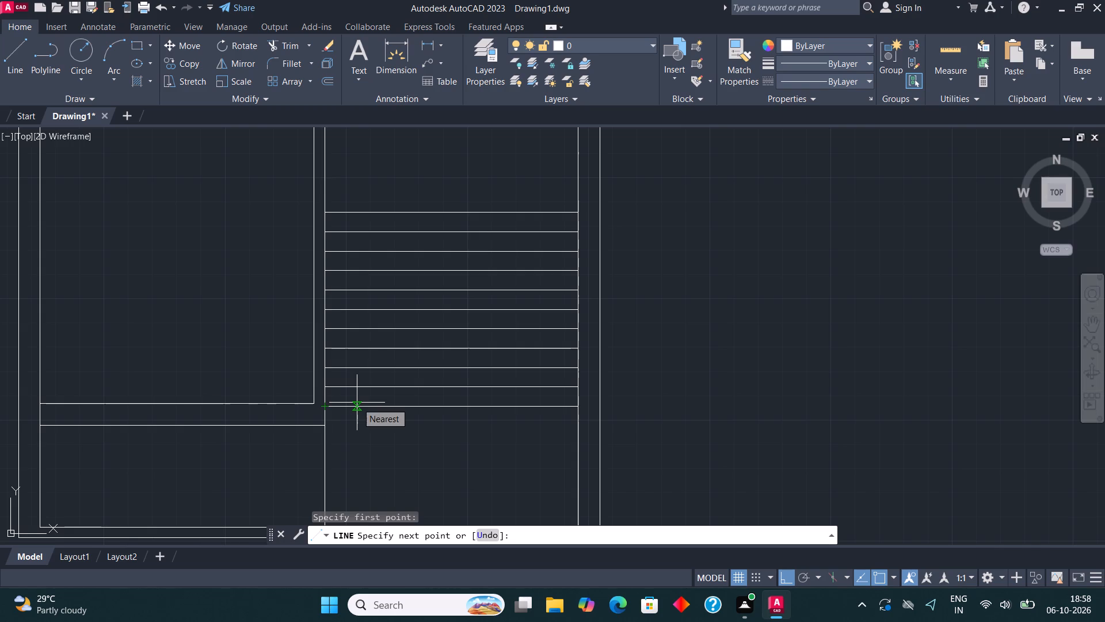
type("3'")
key("Return")
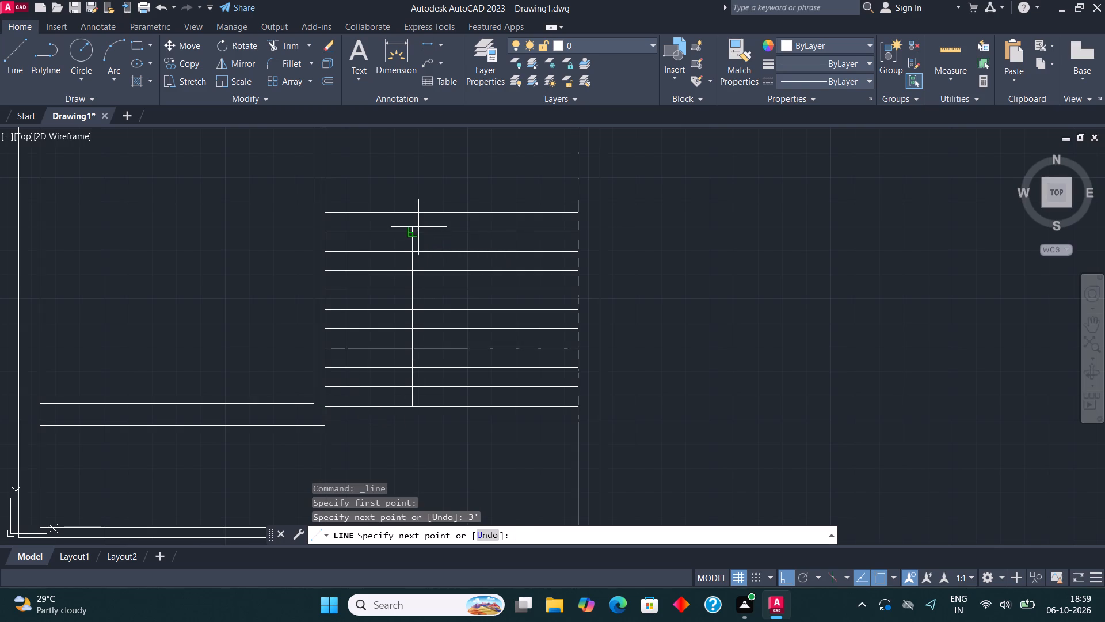
left_click(415, 210)
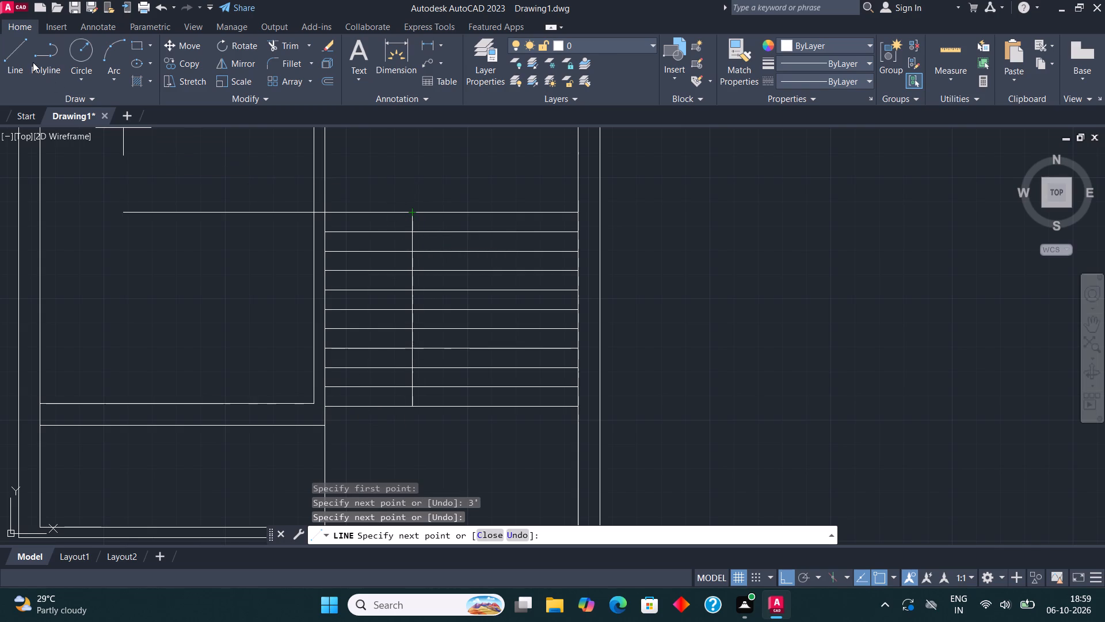
Draw a line from the lowest stair line's outer-wall end, 3' inward along it, then straight up to the topmost stair line.
left_click(21, 55)
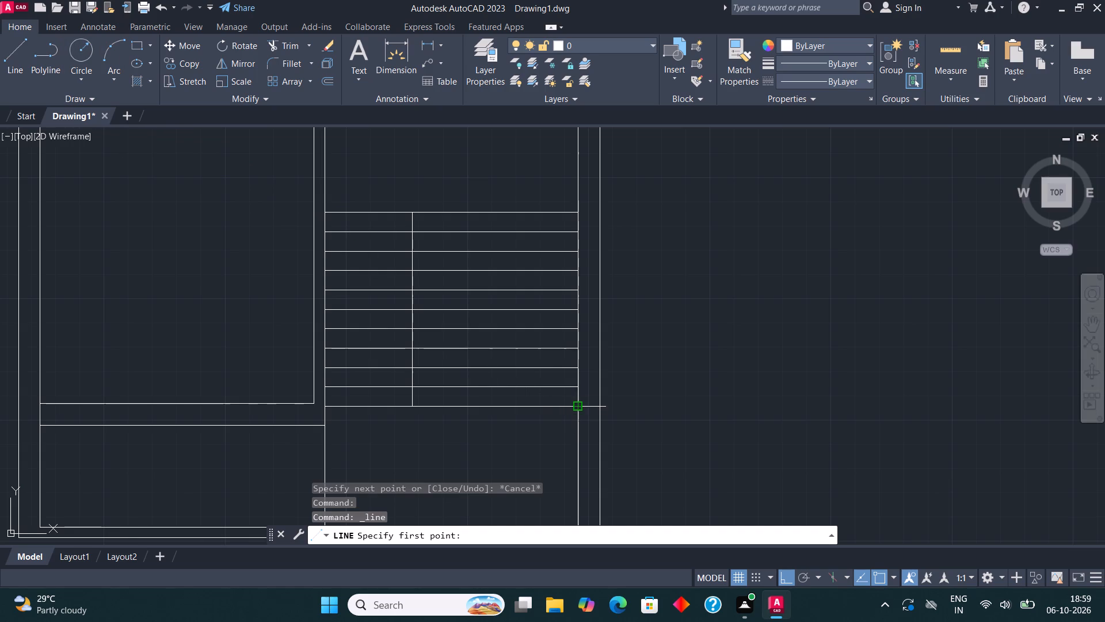
left_click(579, 406)
type("3'")
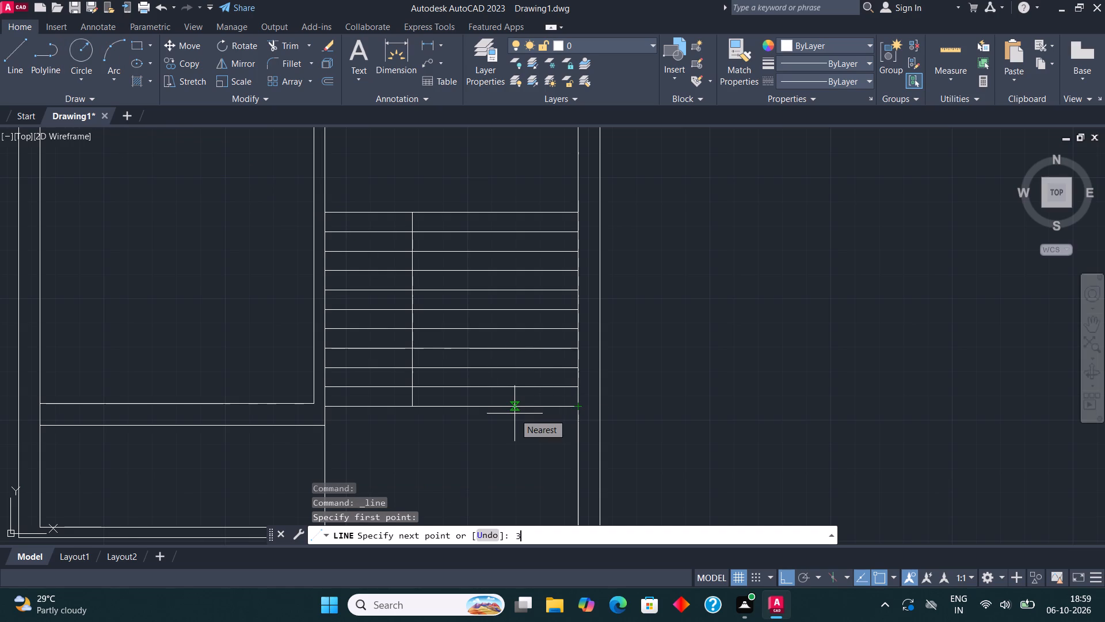
key("Return")
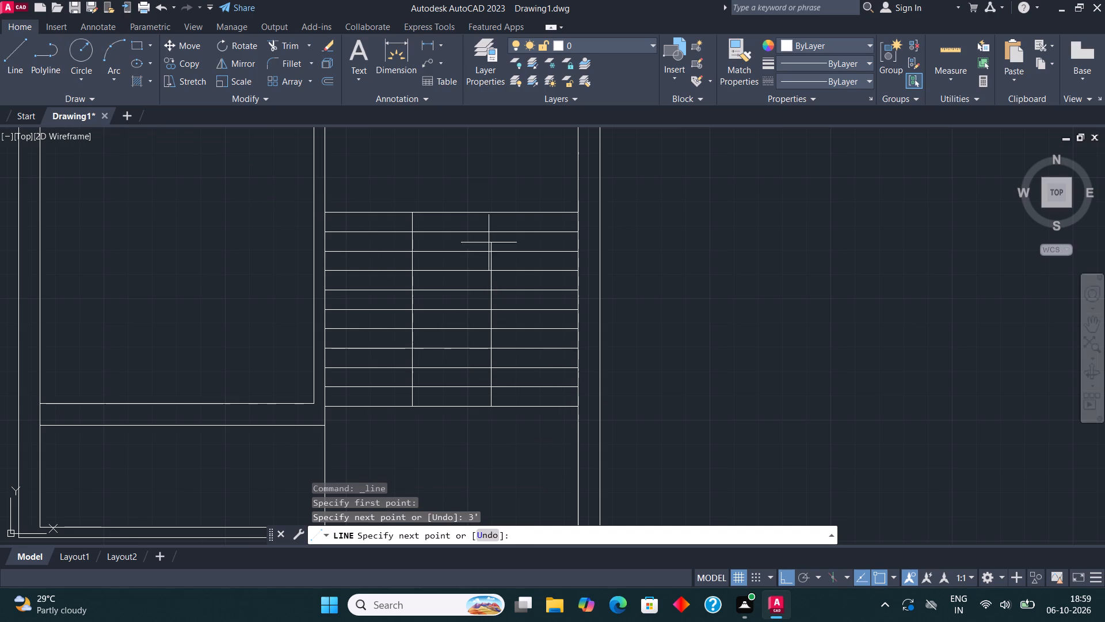
left_click(490, 214)
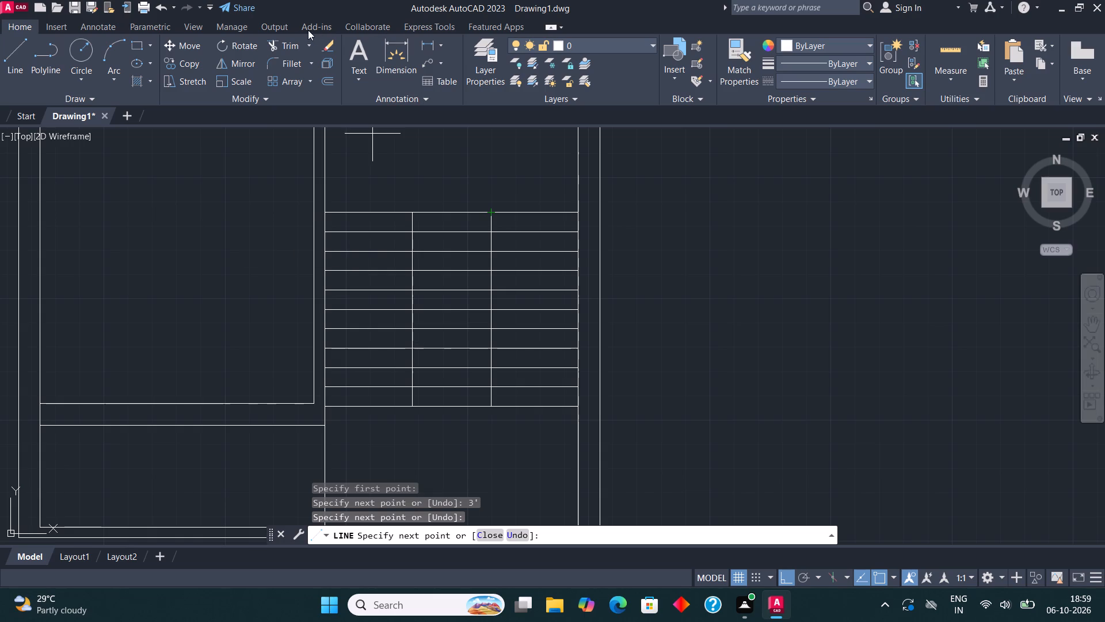
Trim the intermediate stair lines between the two verticals, keeping the topmost and lowest lines, to open a central well.
left_click(291, 44)
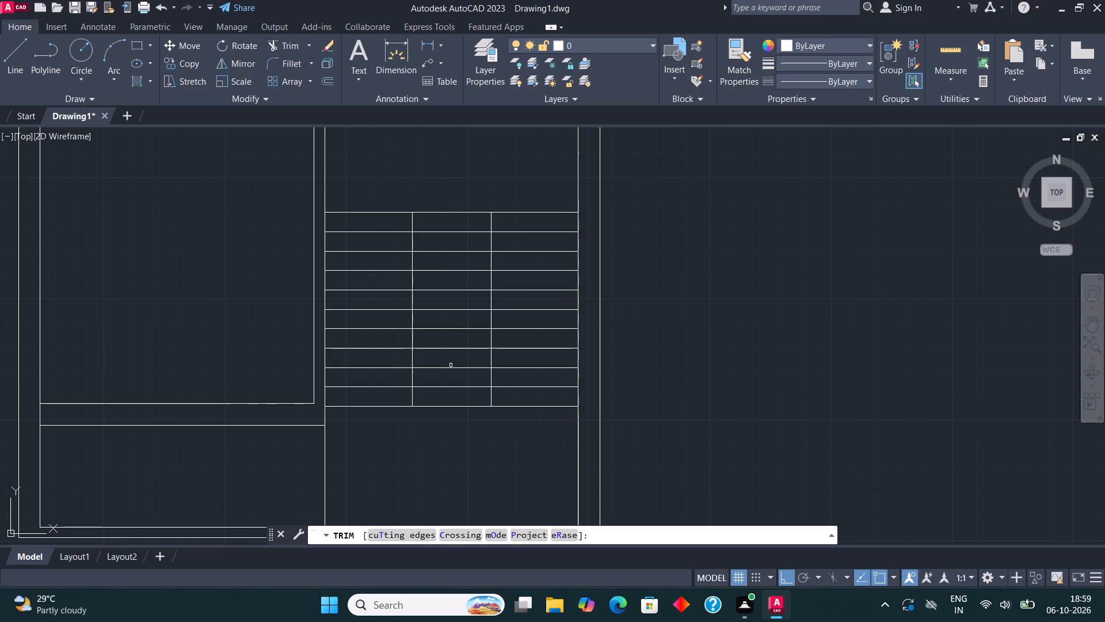
left_click(451, 403)
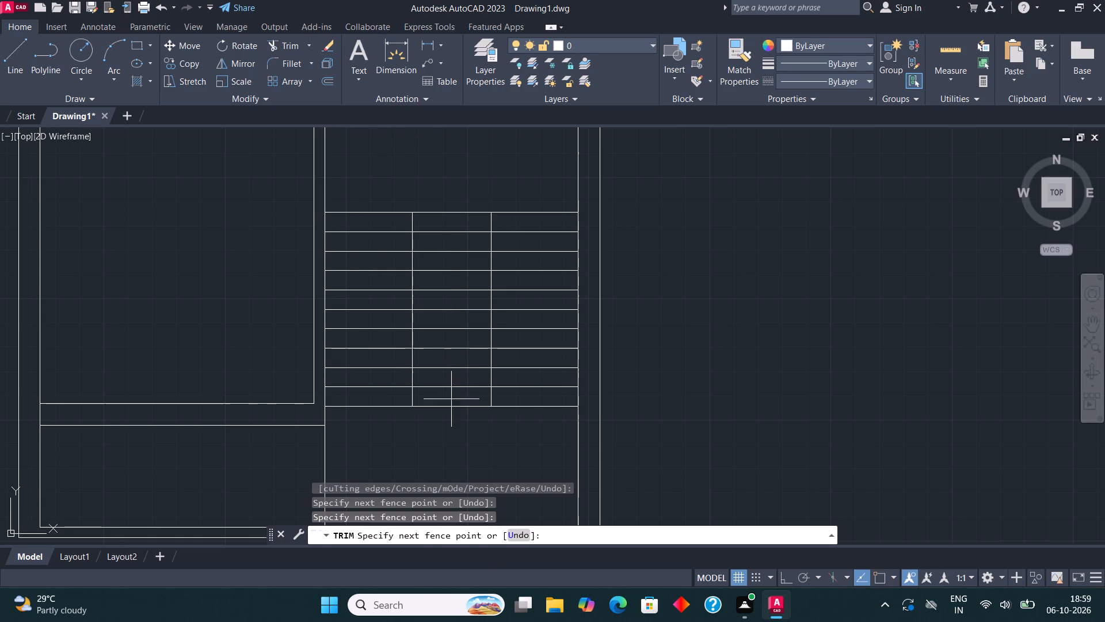
left_click(449, 224)
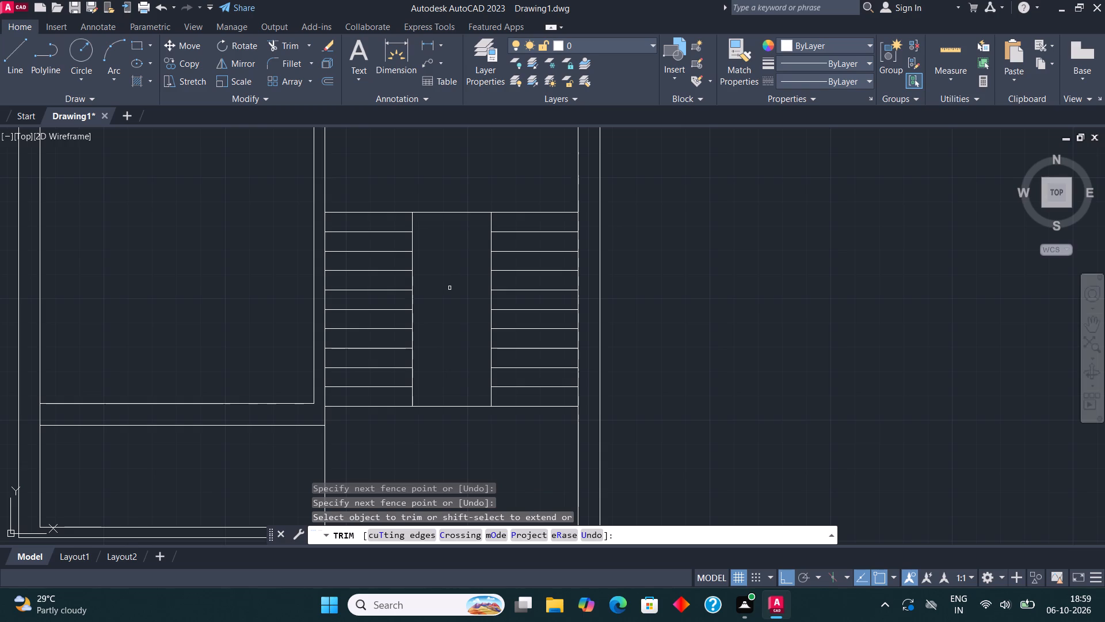
key("Escape")
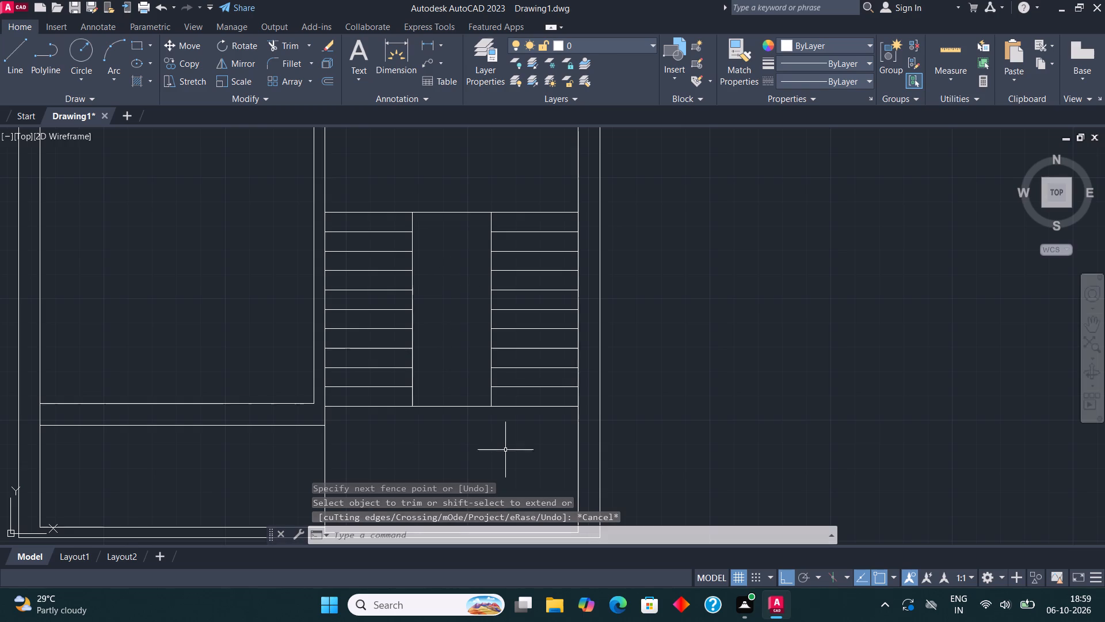
Draw two crossing diagonal lines between opposite corners of the central stair well.
scroll(513, 449, "up", 1)
scroll(508, 446, "down", 2)
middle_click_drag(516, 354, 520, 396)
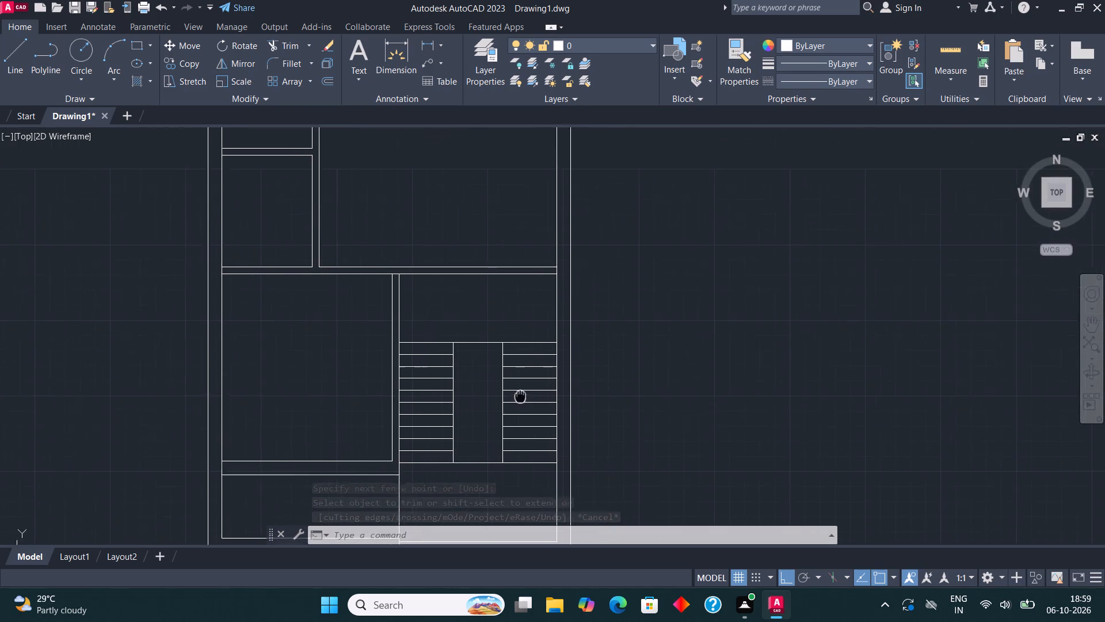
middle_click_drag(520, 396, 503, 399)
left_click(16, 40)
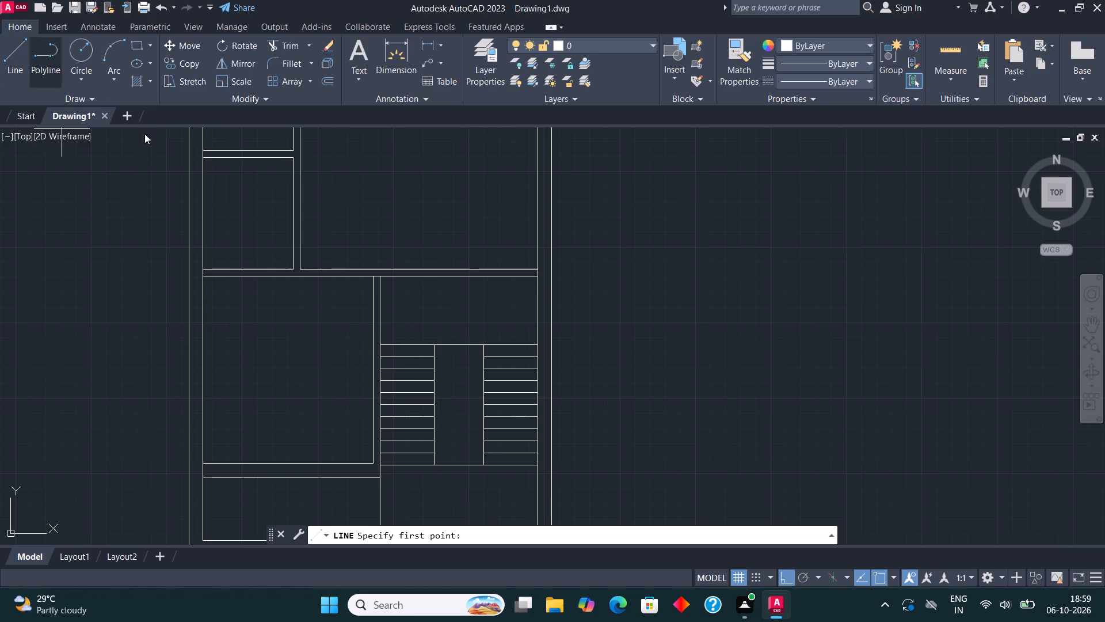
left_click(435, 468)
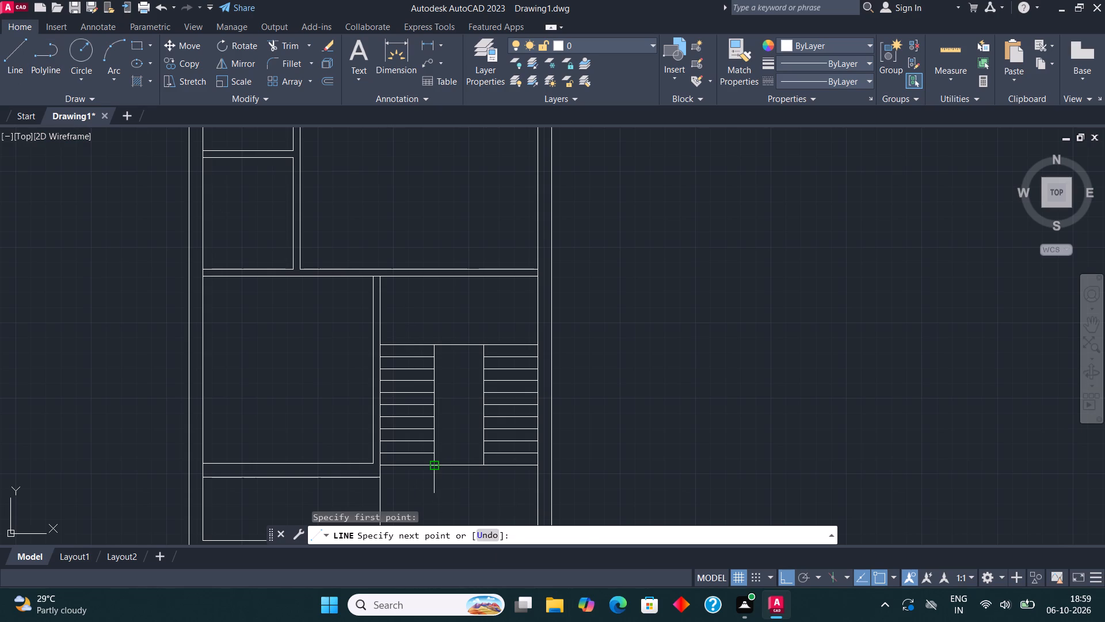
left_click(485, 348)
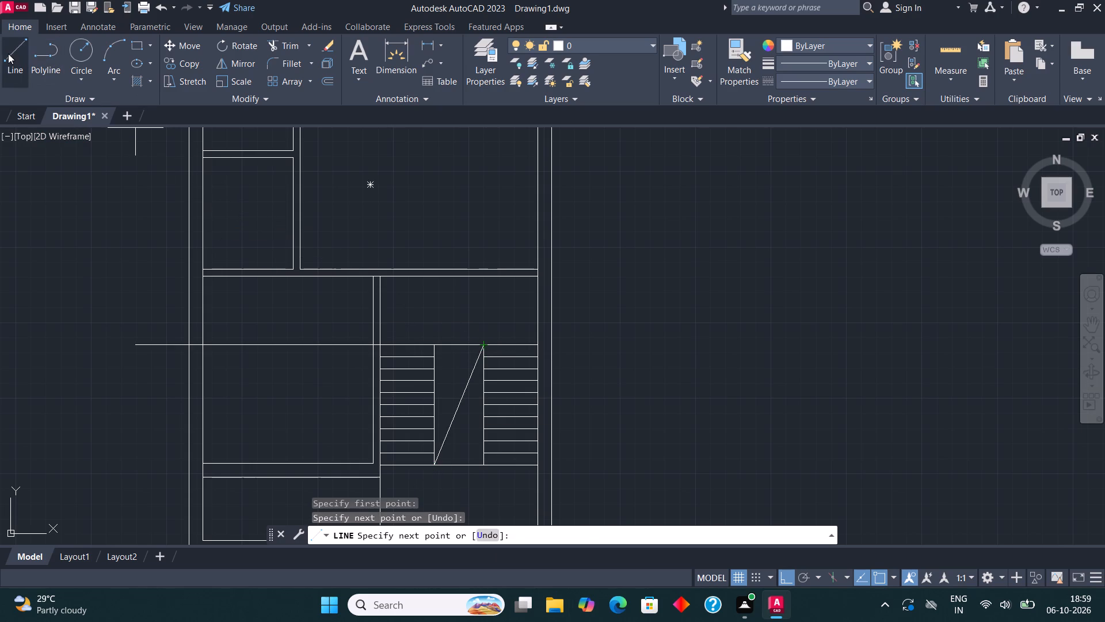
left_click_drag(8, 53, 2, 53)
left_click(432, 344)
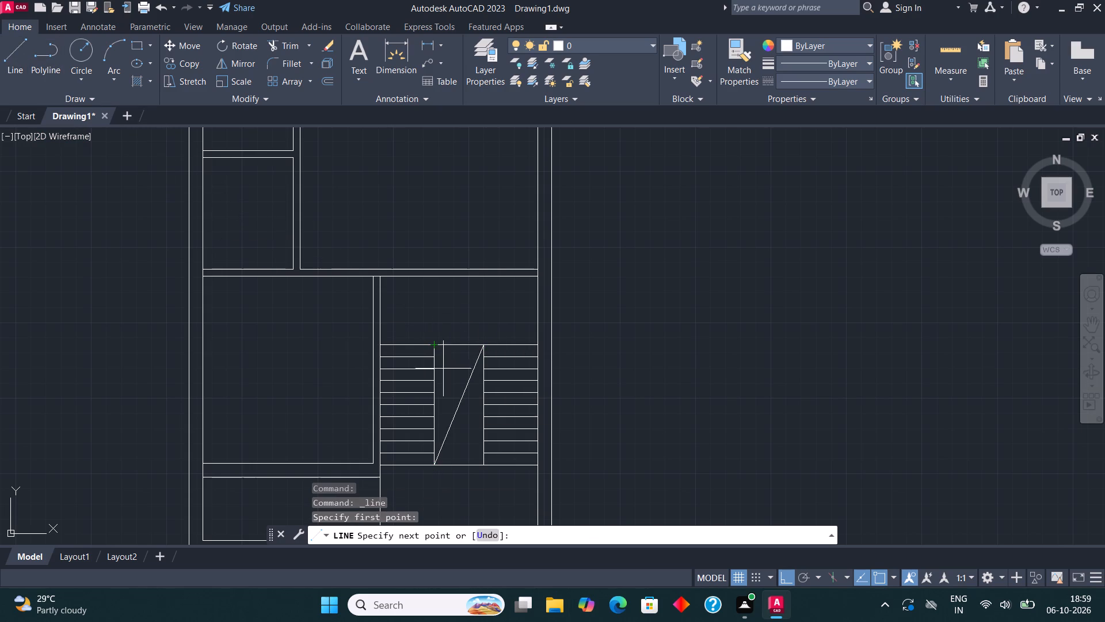
left_click(483, 461)
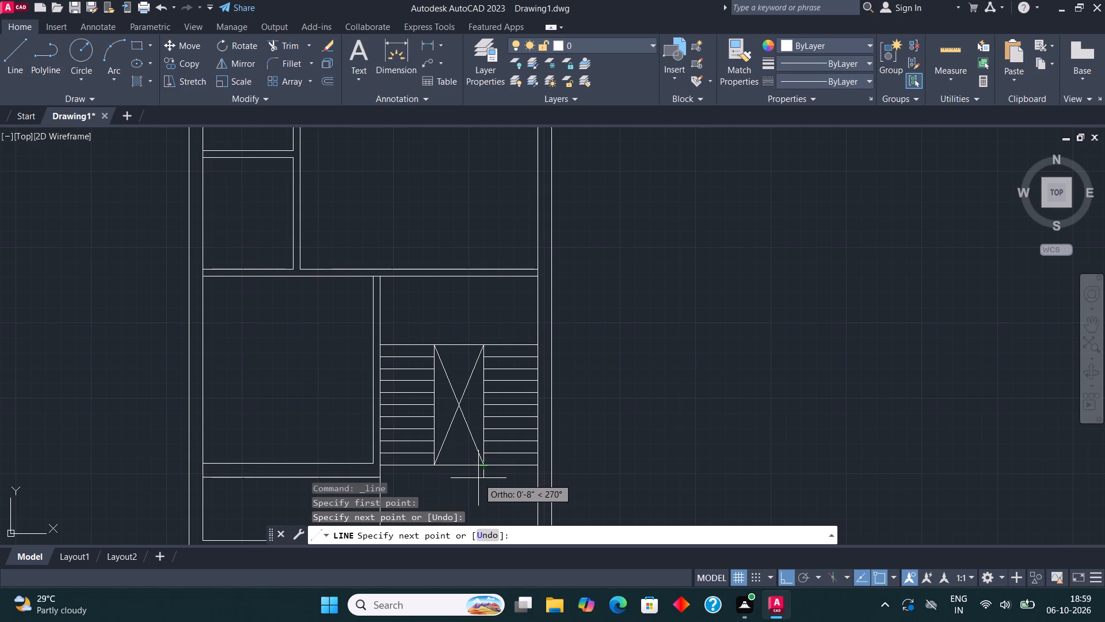
key("Escape")
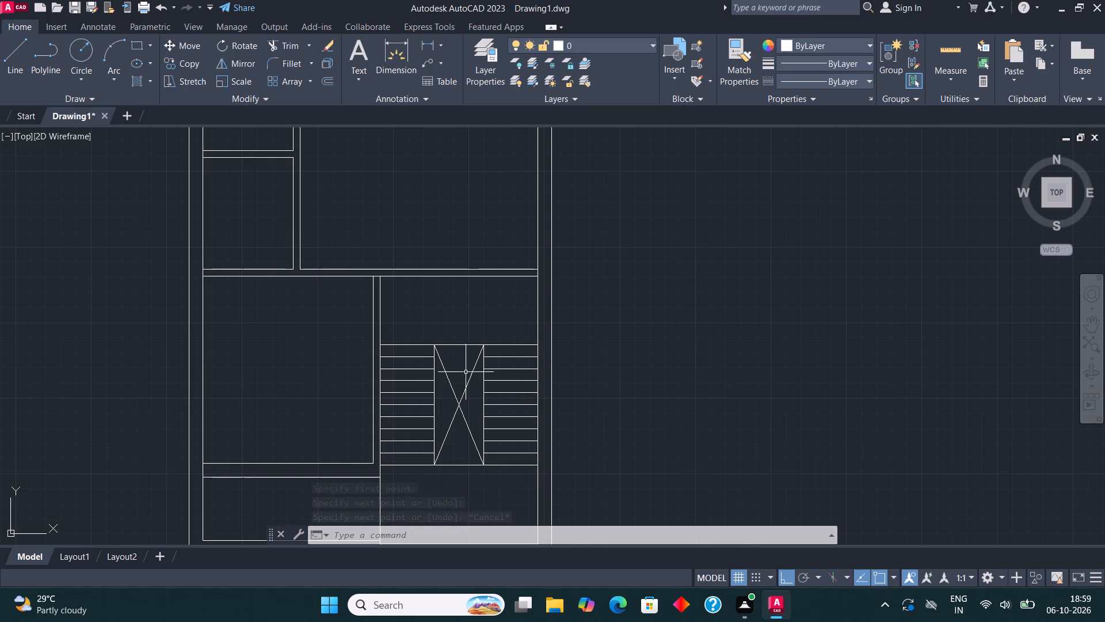
Draw two vertical lines from the stair well's upper corners up to the lower face of the cross wall above.
scroll(456, 366, "up", 2)
left_click(20, 53)
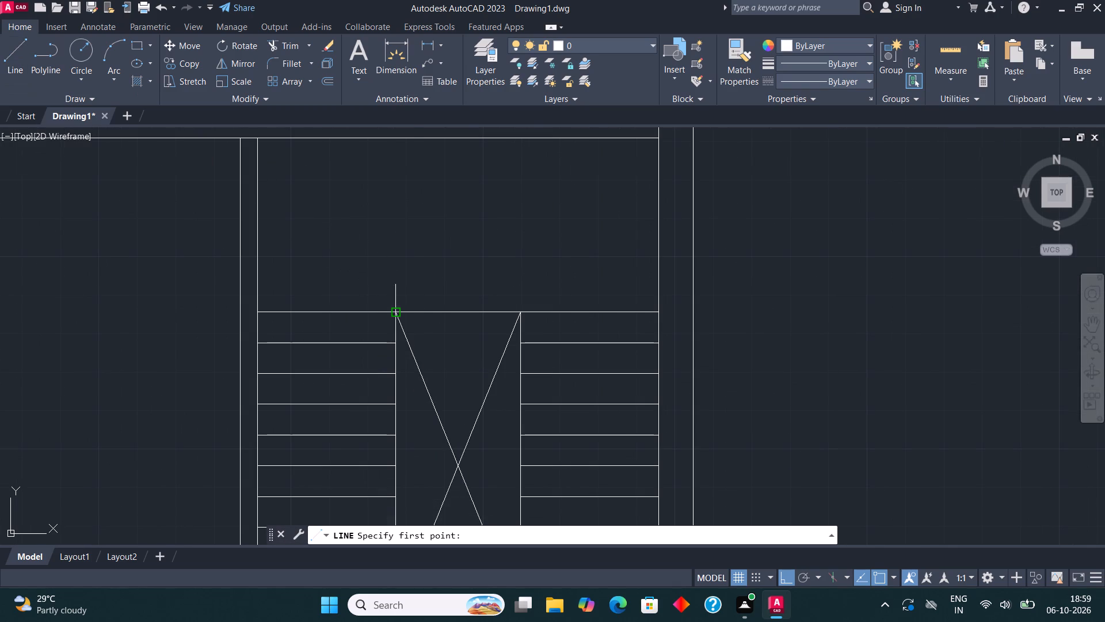
left_click(397, 313)
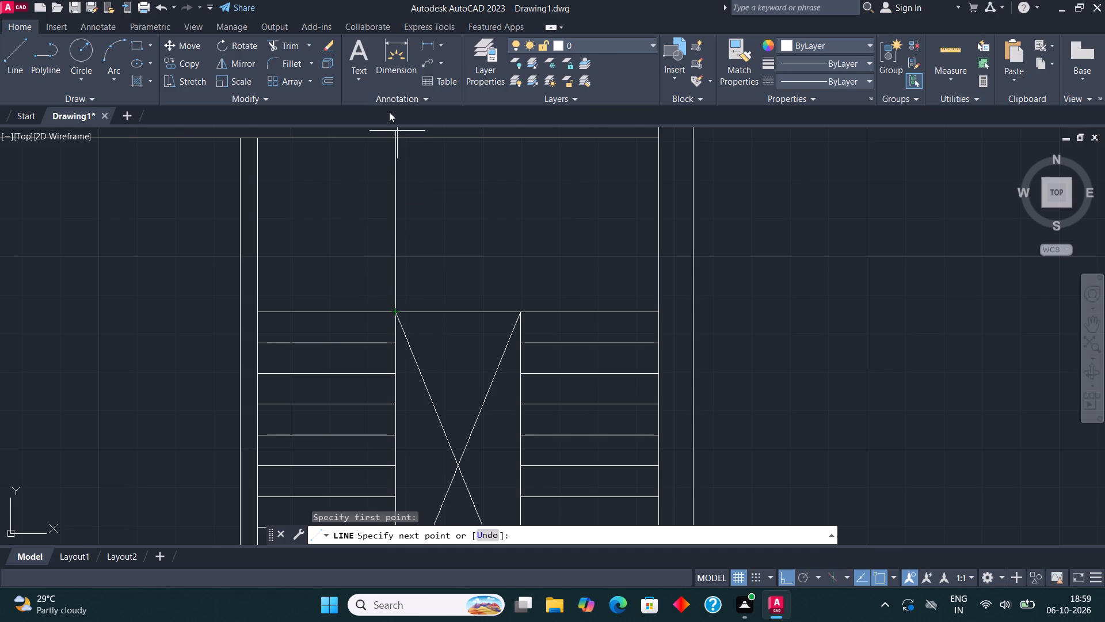
left_click(395, 138)
left_click(17, 55)
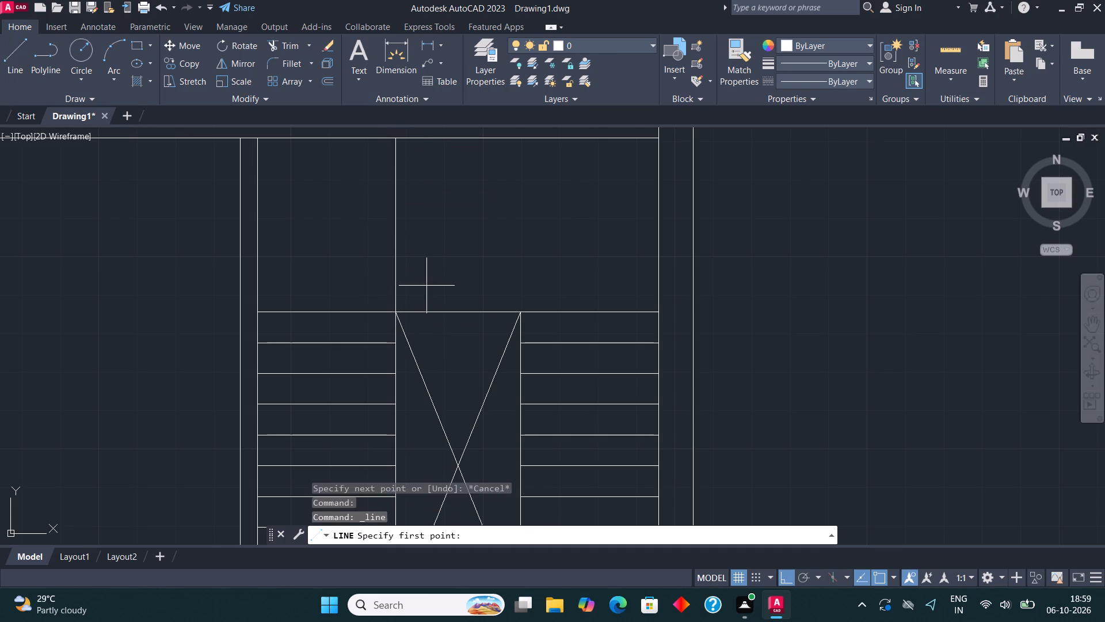
middle_click_drag(432, 293, 436, 331)
left_click(527, 350)
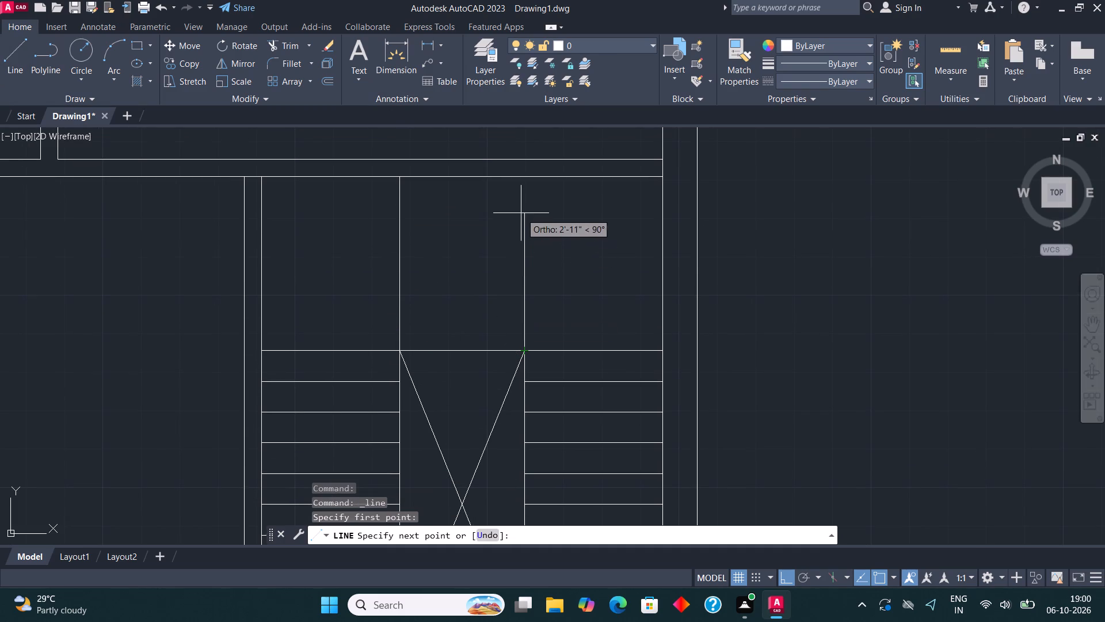
left_click(526, 180)
key("Escape")
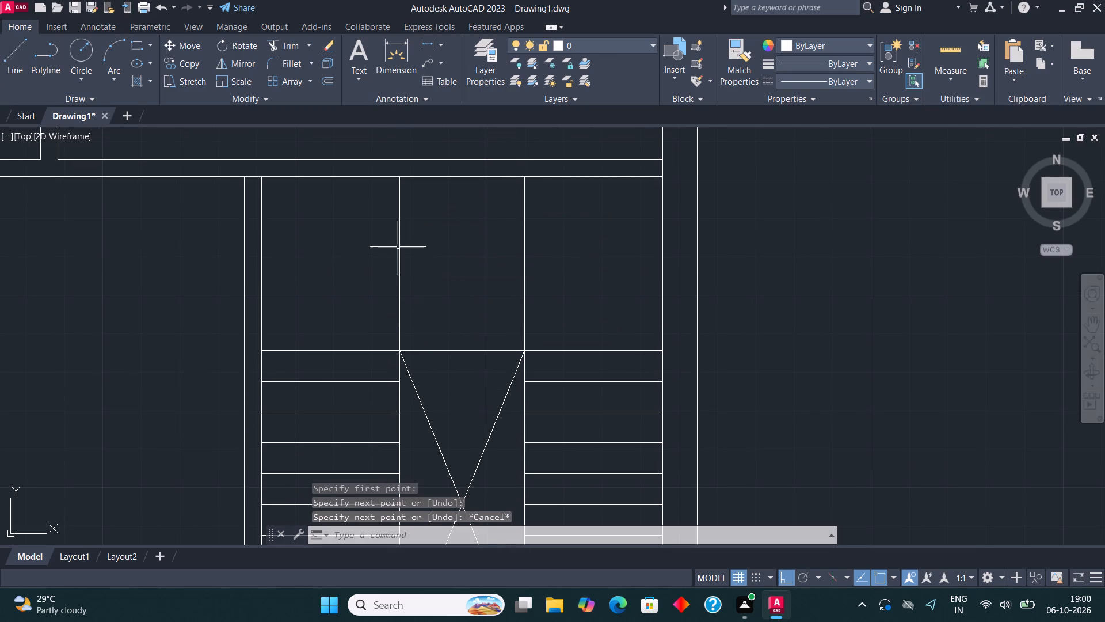
Offset the left vertical line above the stair well three times toward the right one at 8" spacing to form treads.
left_click(398, 247)
left_click(325, 82)
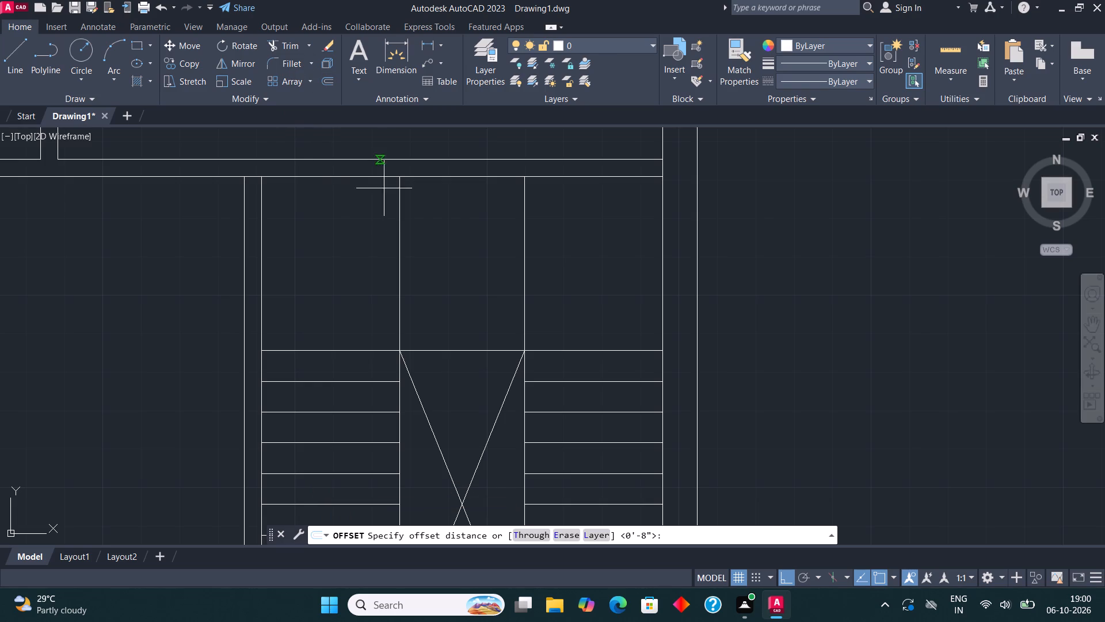
left_click(398, 263)
type("8\"")
key("Return")
left_click(459, 263)
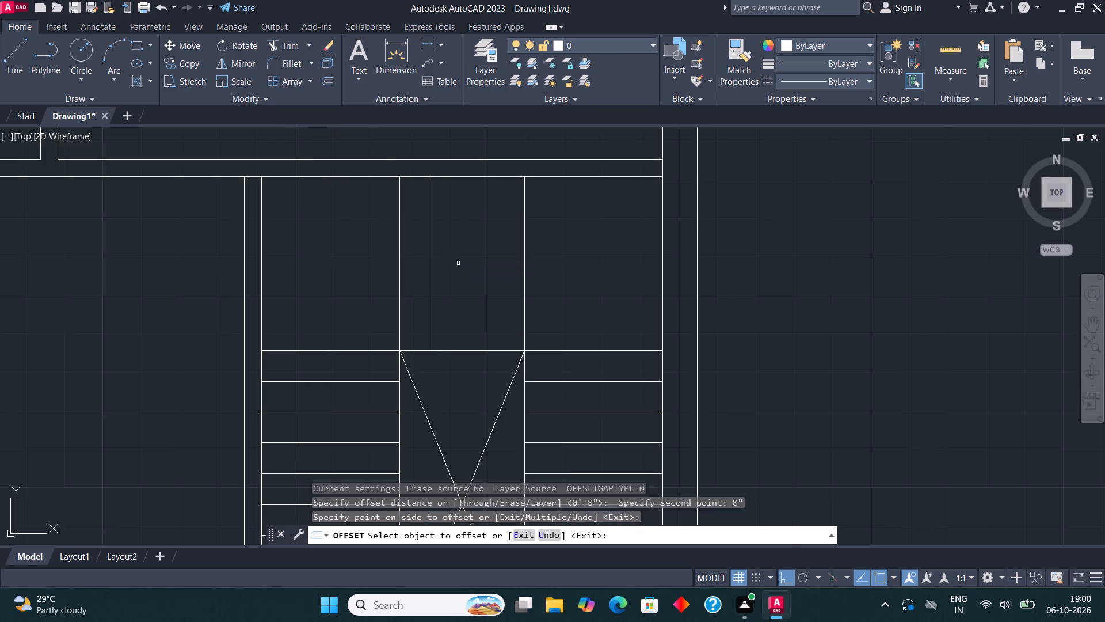
left_click(431, 252)
left_click(485, 253)
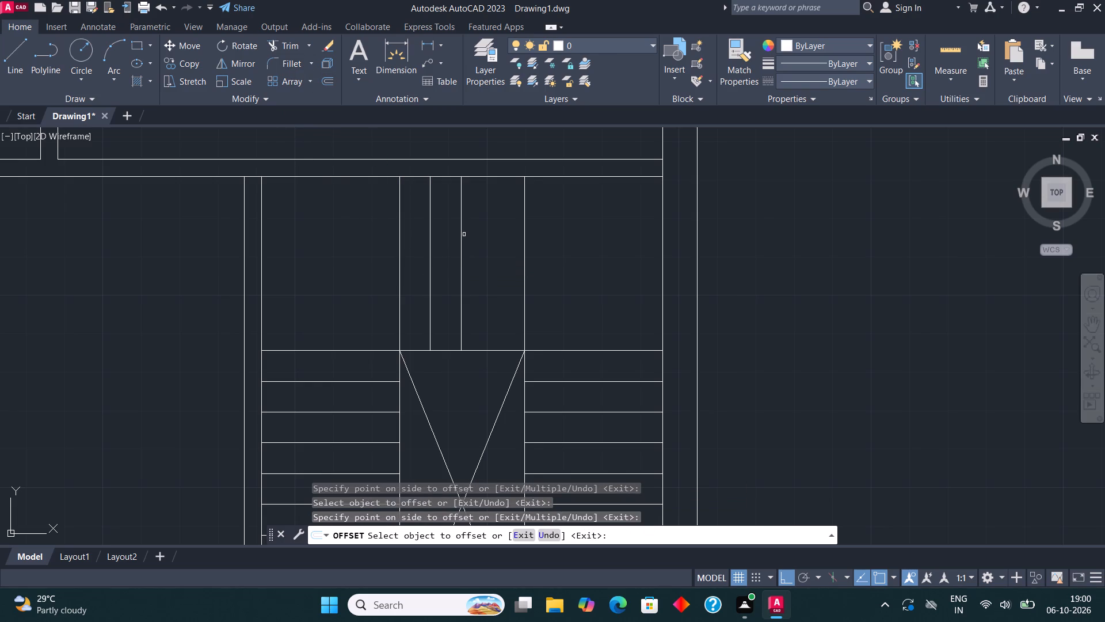
left_click(464, 234)
left_click(462, 231)
left_click(491, 229)
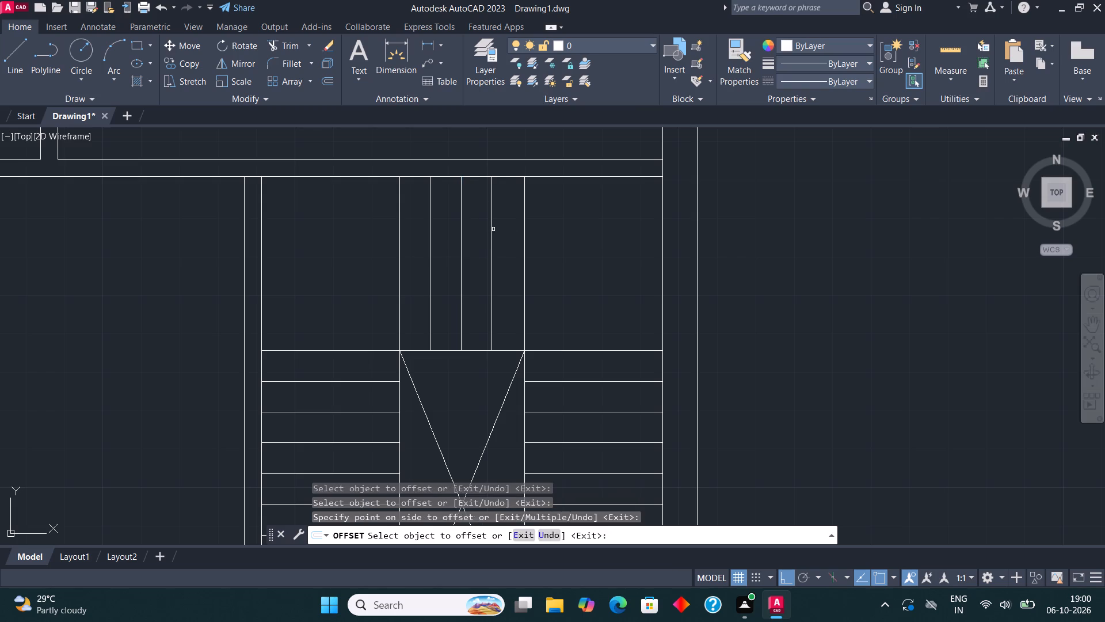
scroll(494, 262, "down", 2)
key("Escape")
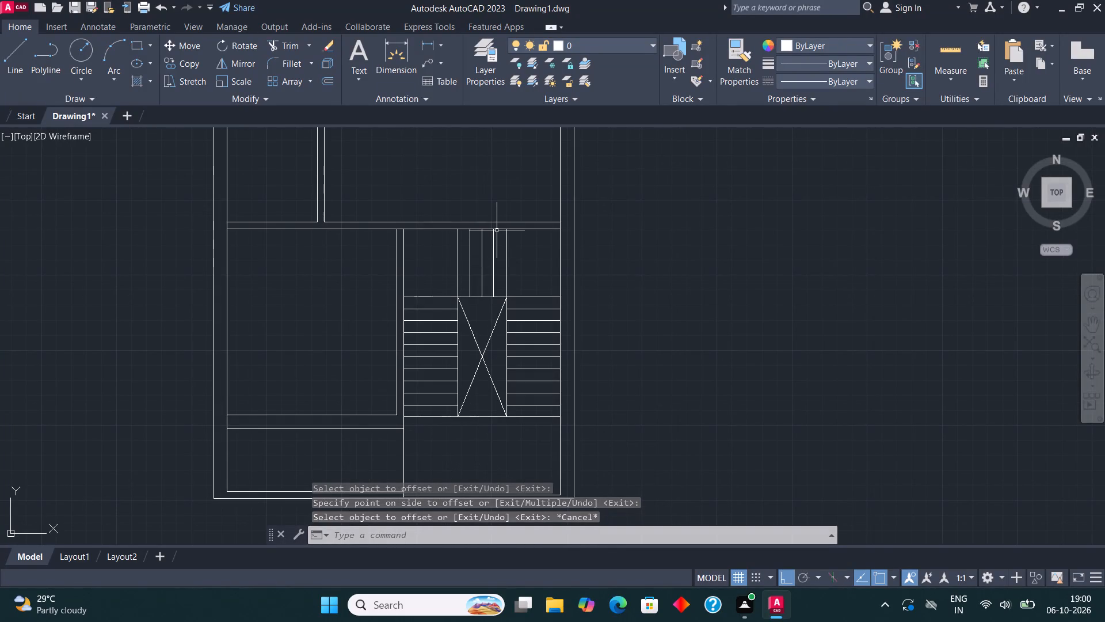
Draw a wide bed rectangle near the lower-left corner of the room left of the staircase, slightly clear of its walls.
scroll(515, 291, "down", 2)
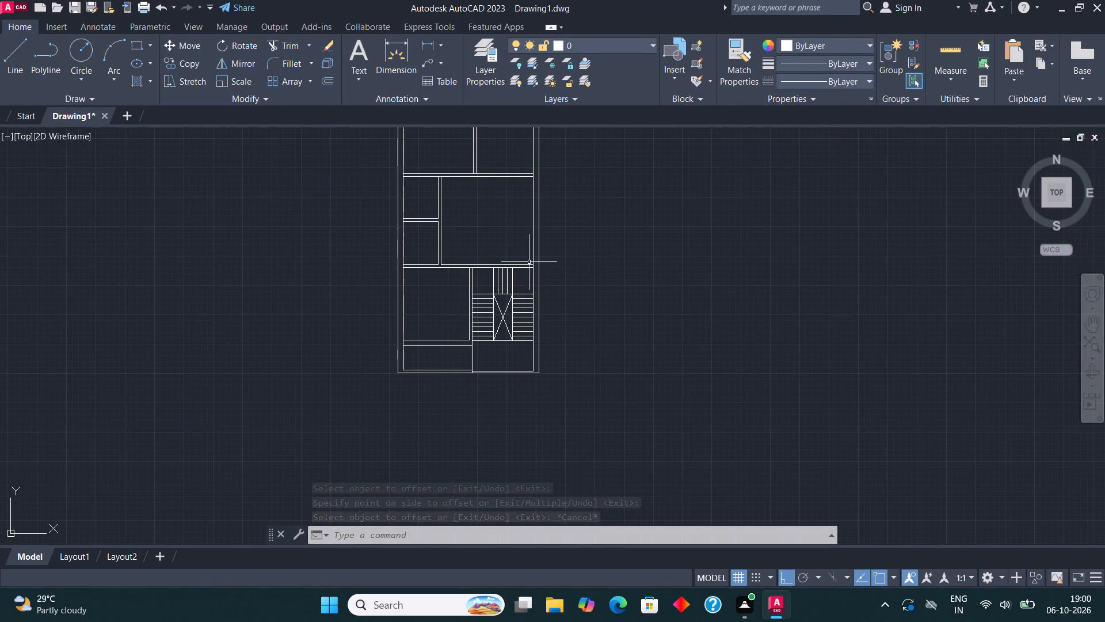
middle_click_drag(542, 270, 557, 256)
scroll(501, 354, "up", 1)
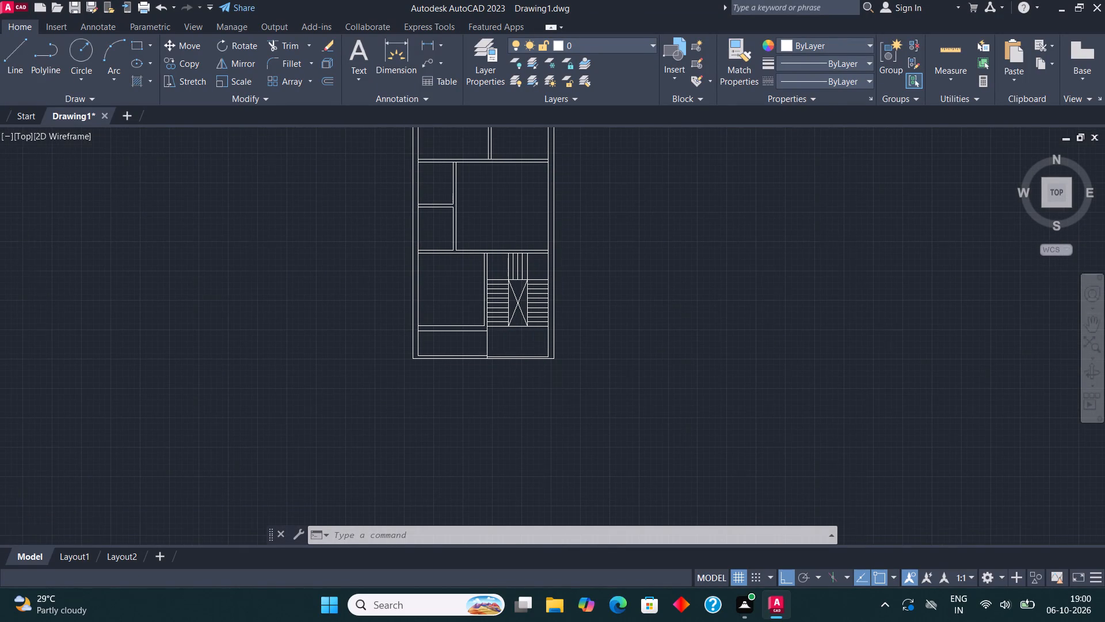
scroll(501, 354, "up", 2)
middle_click_drag(448, 335, 456, 342)
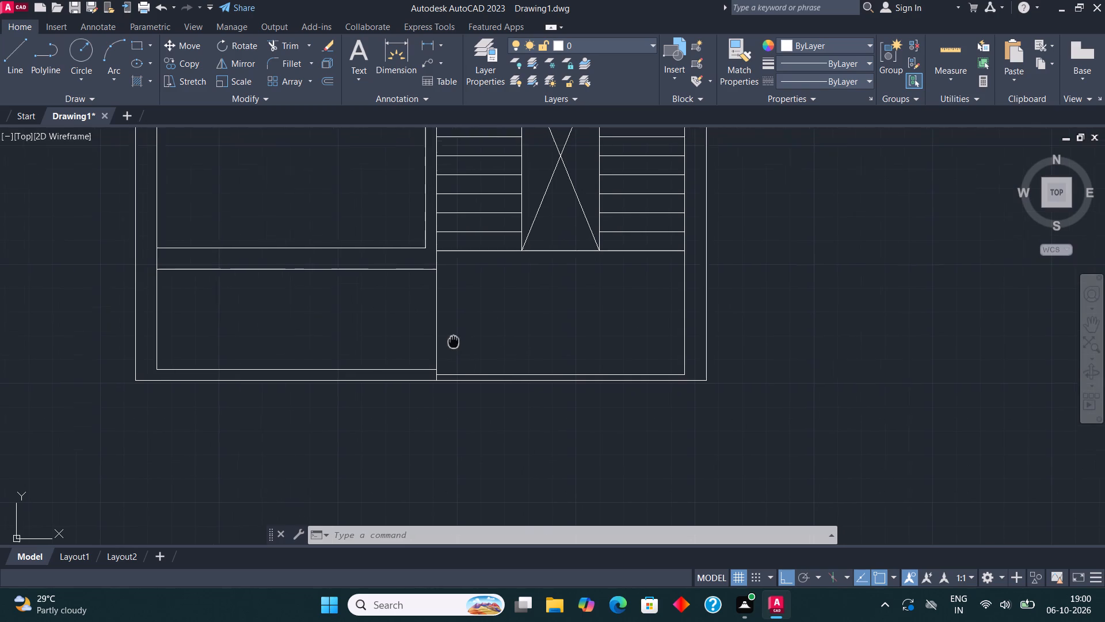
middle_click_drag(456, 342, 517, 499)
middle_click_drag(497, 413, 496, 446)
left_click(138, 45)
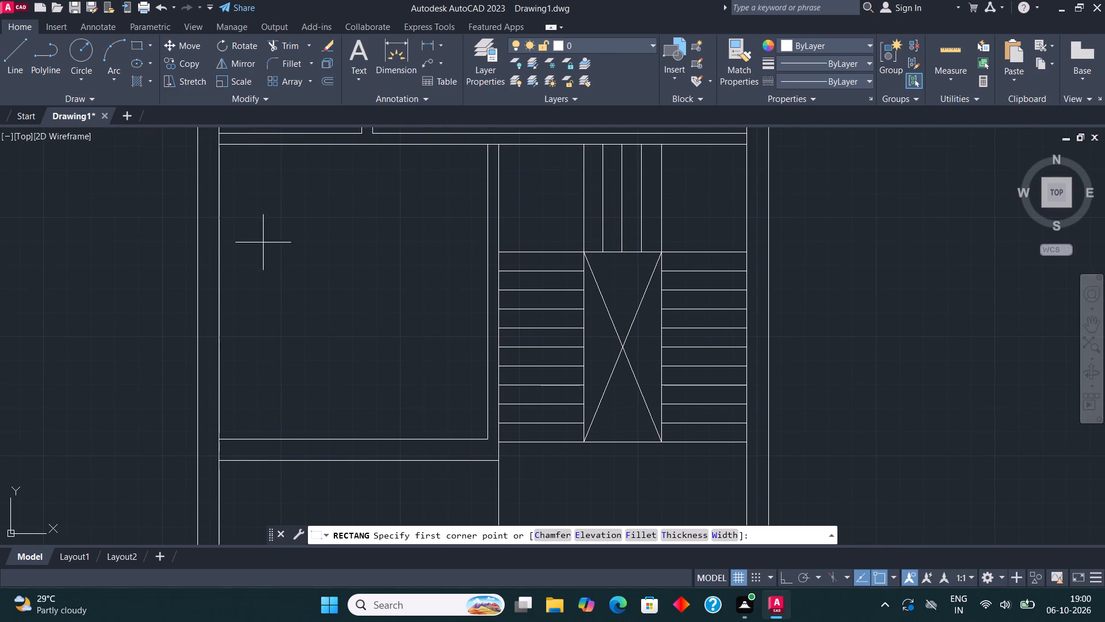
left_click(226, 427)
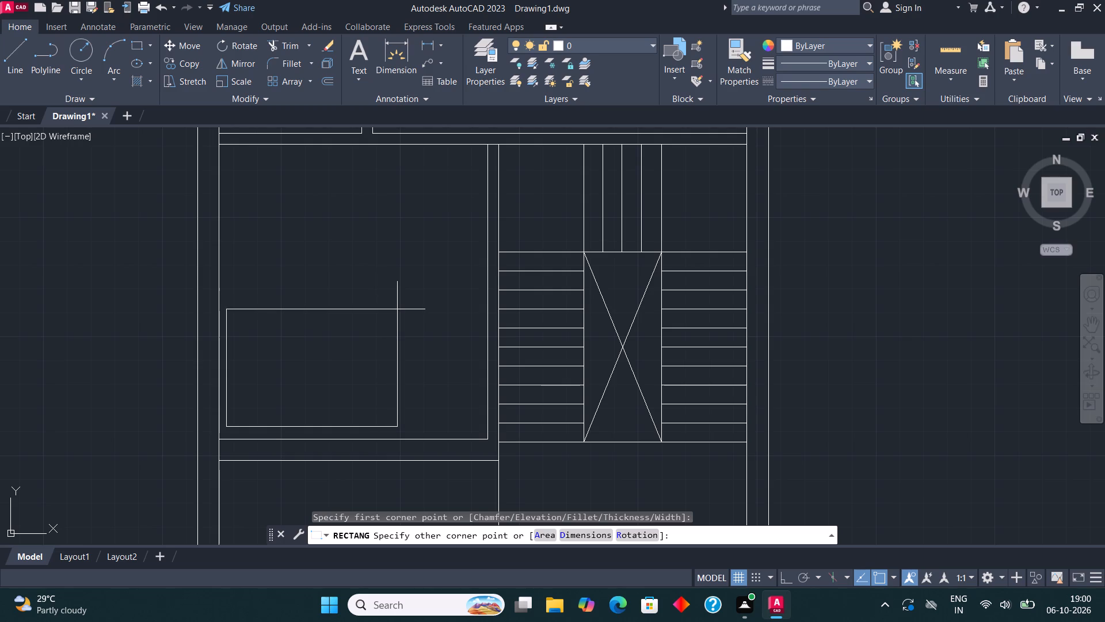
left_click(396, 300)
Draw a vertical line across the full height of the bed, about a quarter of its length from the left edge.
left_click(12, 50)
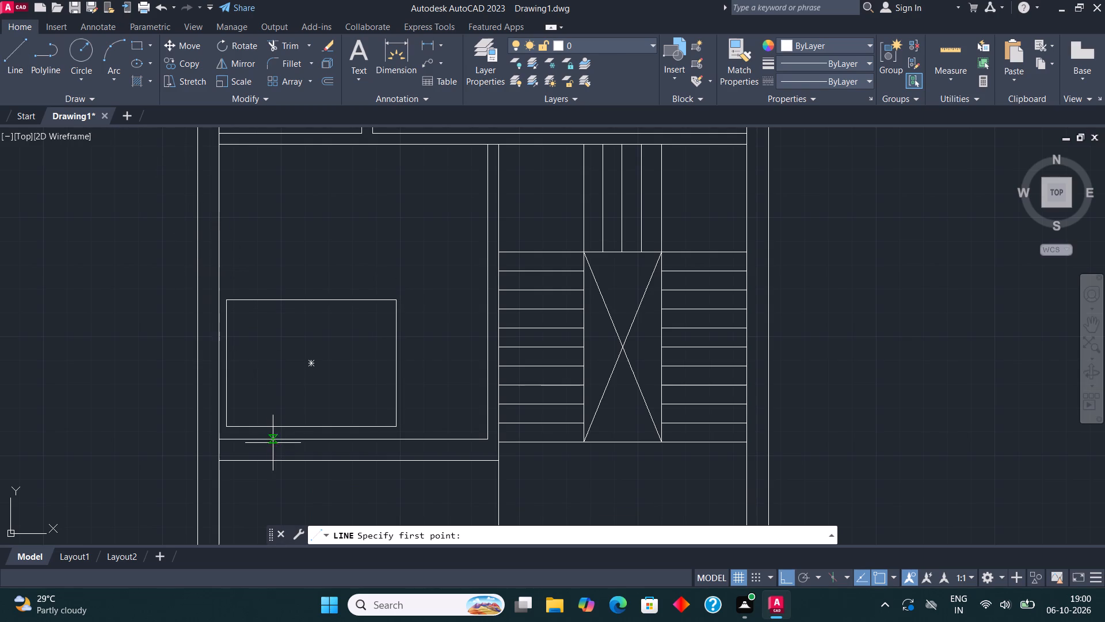
left_click(271, 426)
left_click(275, 303)
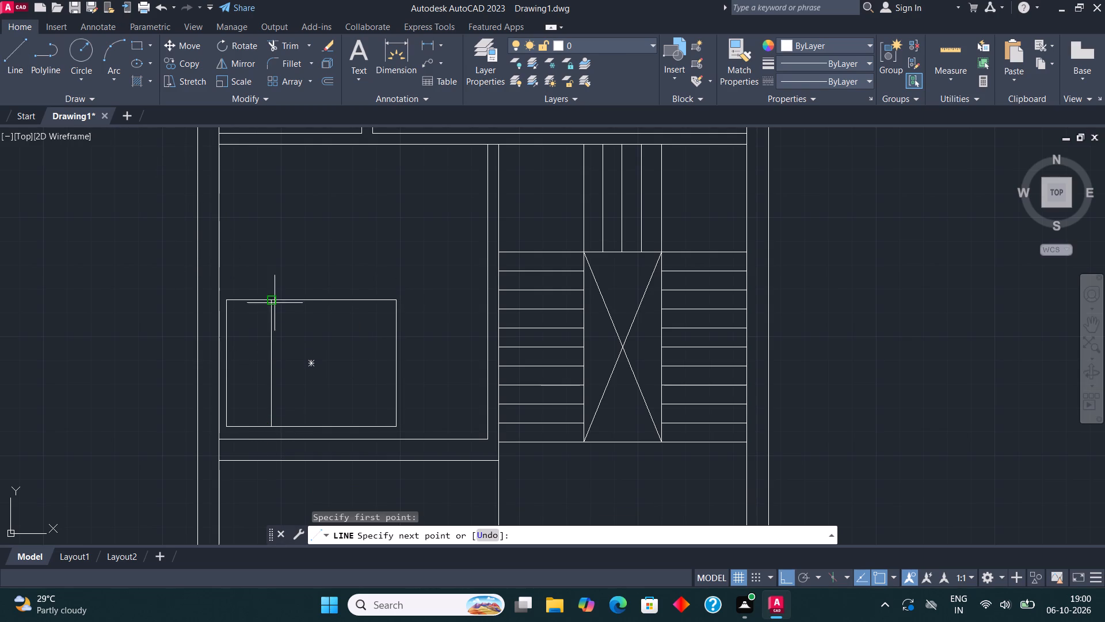
Draw a pillow rectangle in the lower half of the bed's left strip and copy it straight up into the upper half.
left_click(135, 47)
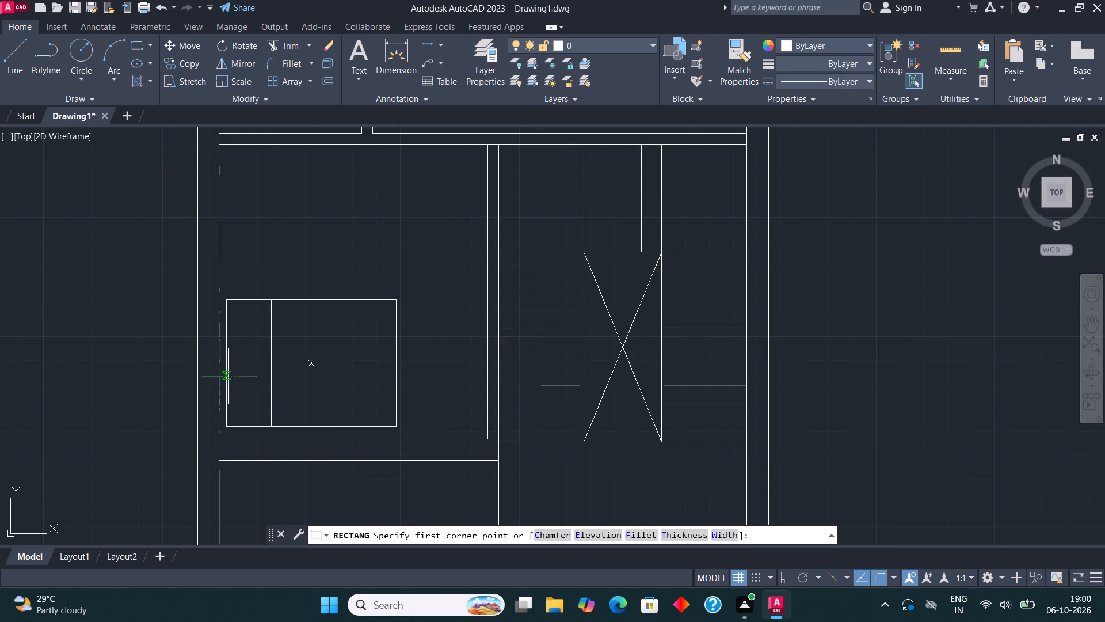
scroll(226, 393, "up", 2)
left_click(235, 457)
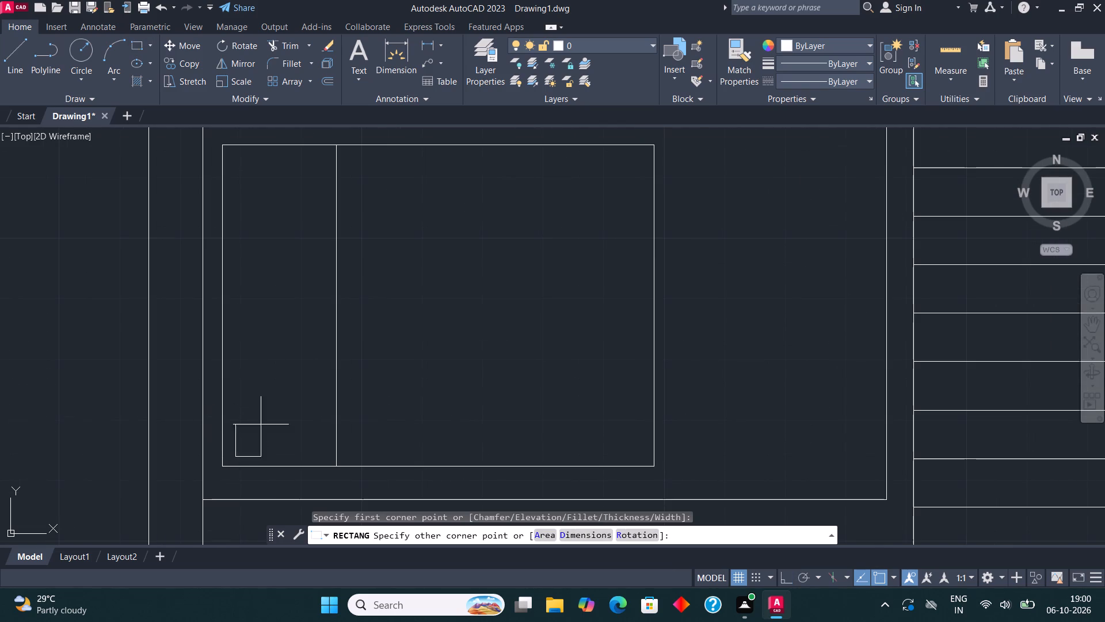
left_click(315, 339)
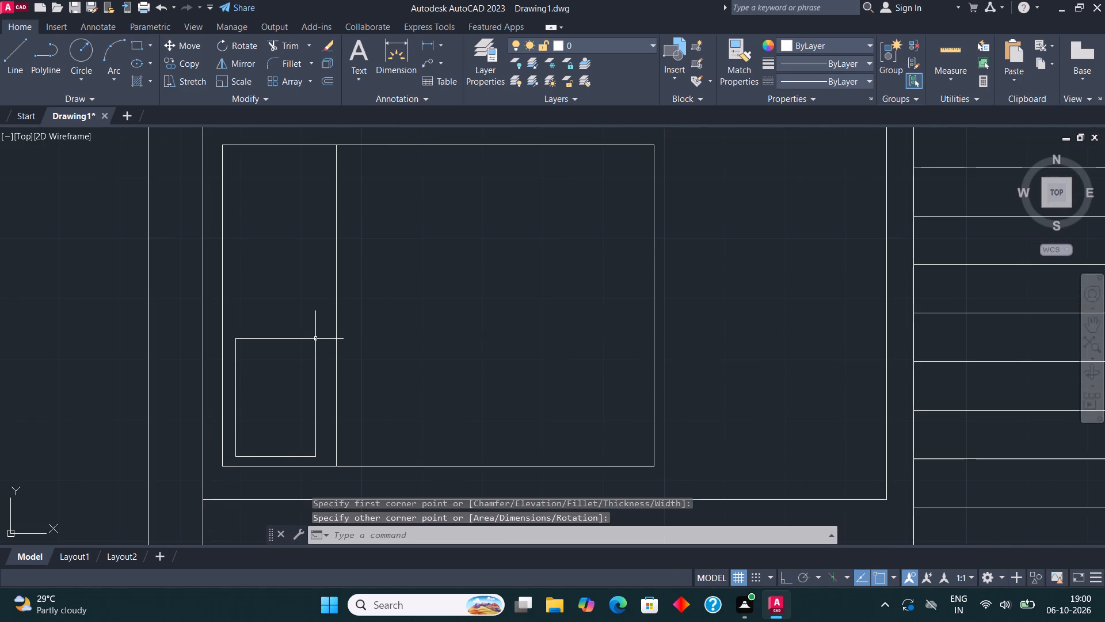
left_click(291, 337)
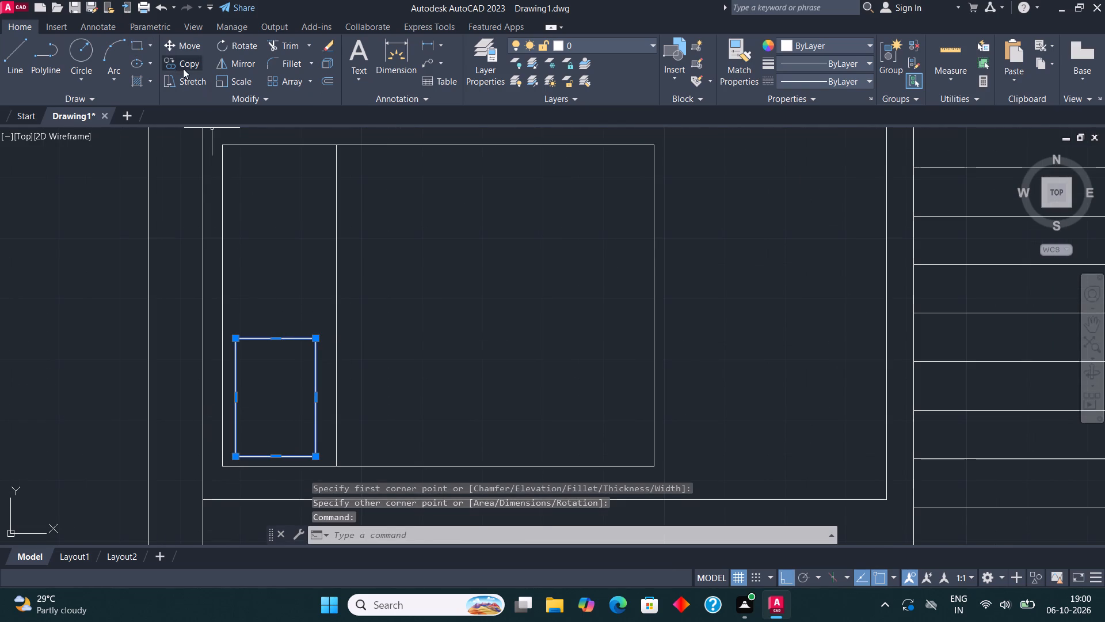
left_click(181, 68)
left_click(276, 389)
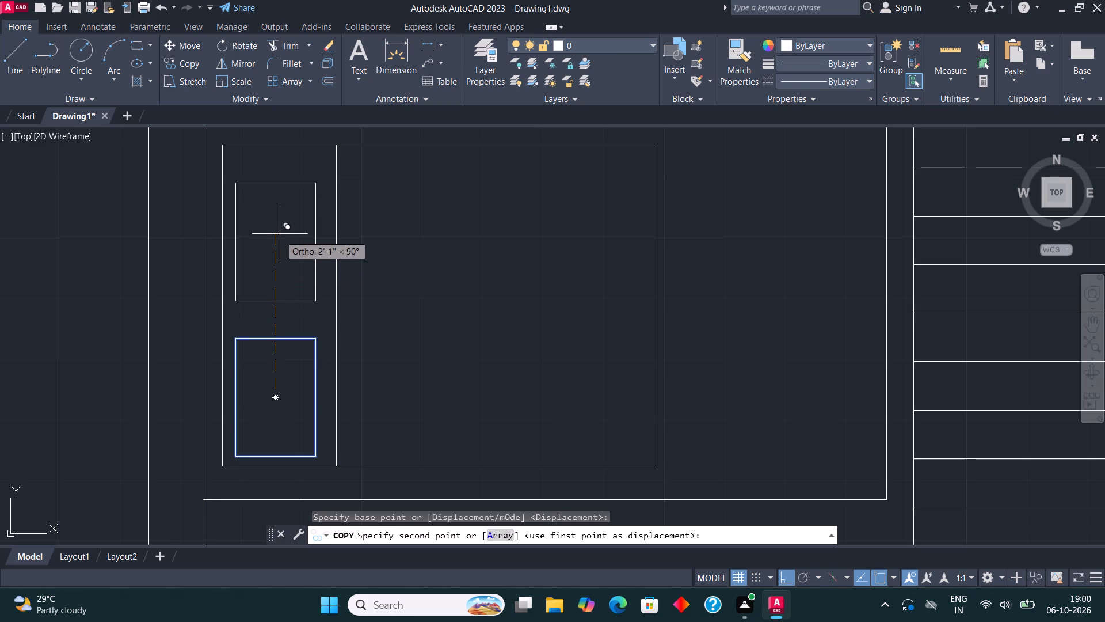
left_click(280, 222)
key("Escape")
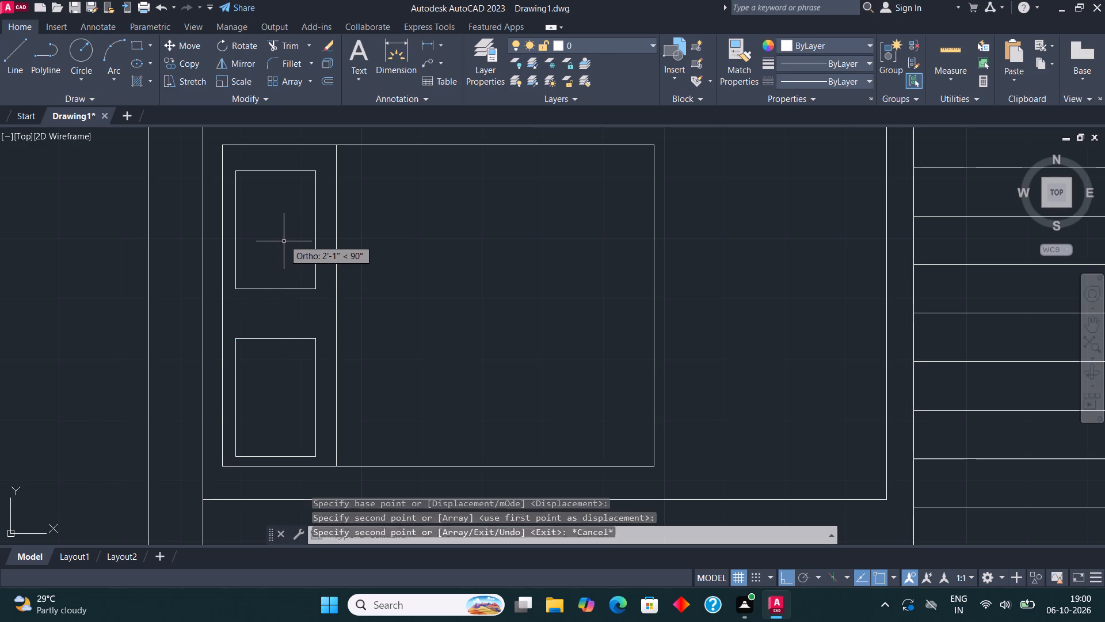
Move the lower pillow rectangle slightly upward, away from the bed's lower edge.
left_click(261, 339)
left_click(188, 51)
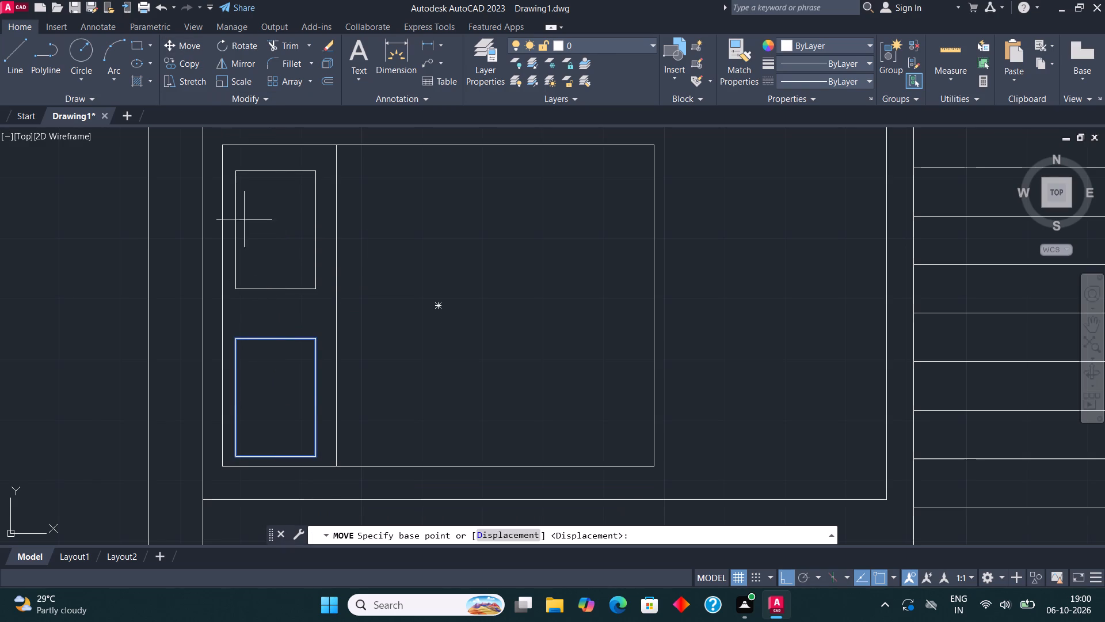
left_click(262, 364)
left_click(260, 358)
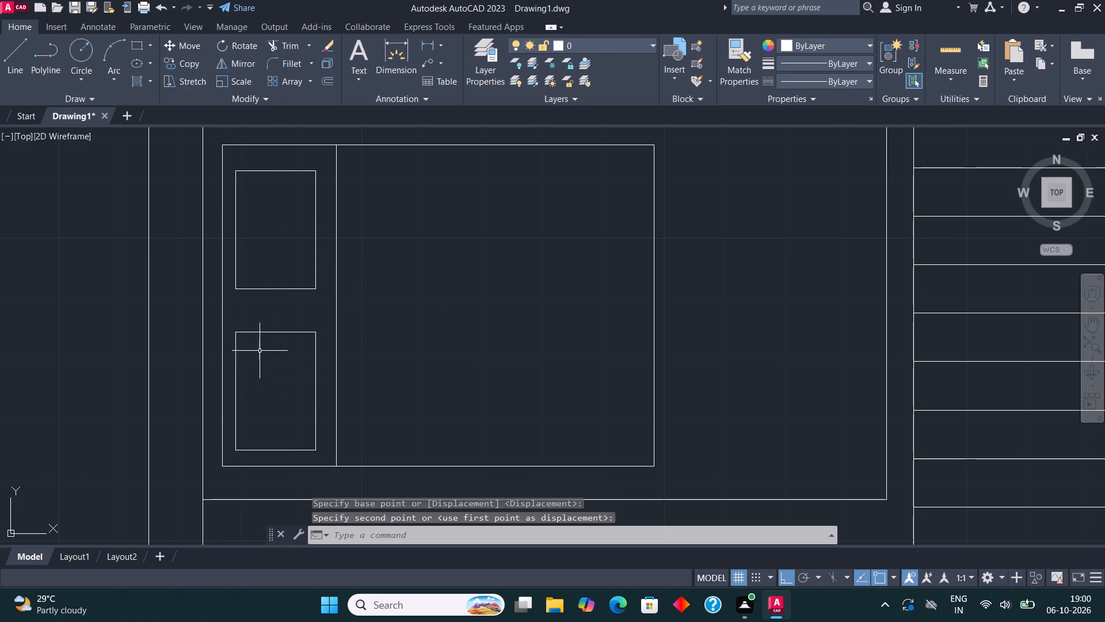
key("Escape")
Draw the blanket edge about 3'-7" up from the bed's lower edge, ending in a triangular folded corner at the upper edge.
scroll(268, 267, "down", 1)
middle_click_drag(303, 242, 250, 276)
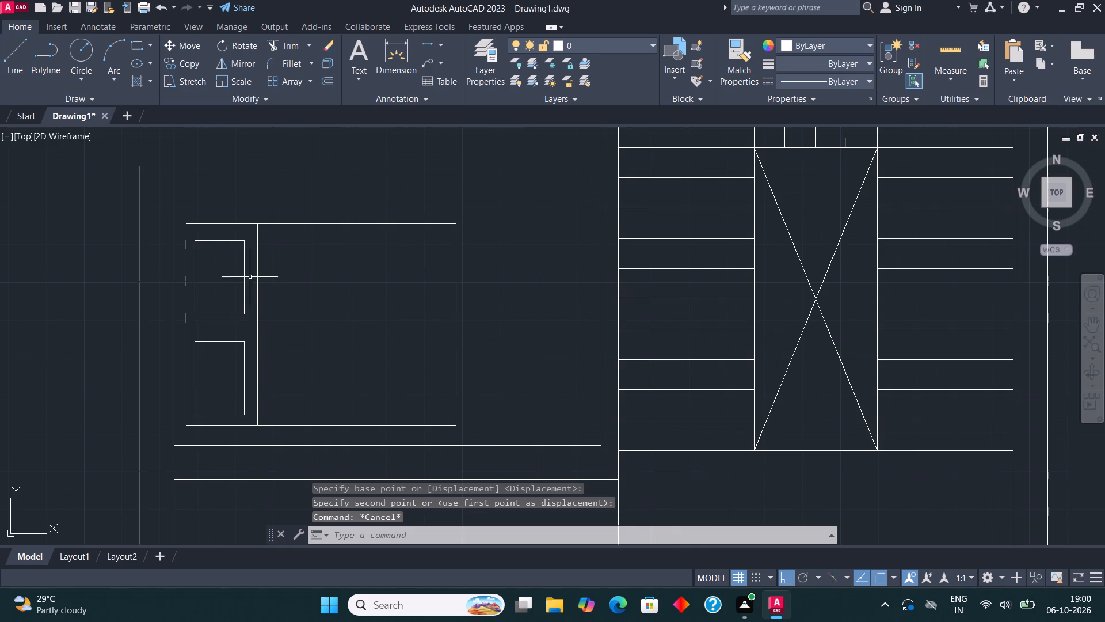
left_click(22, 54)
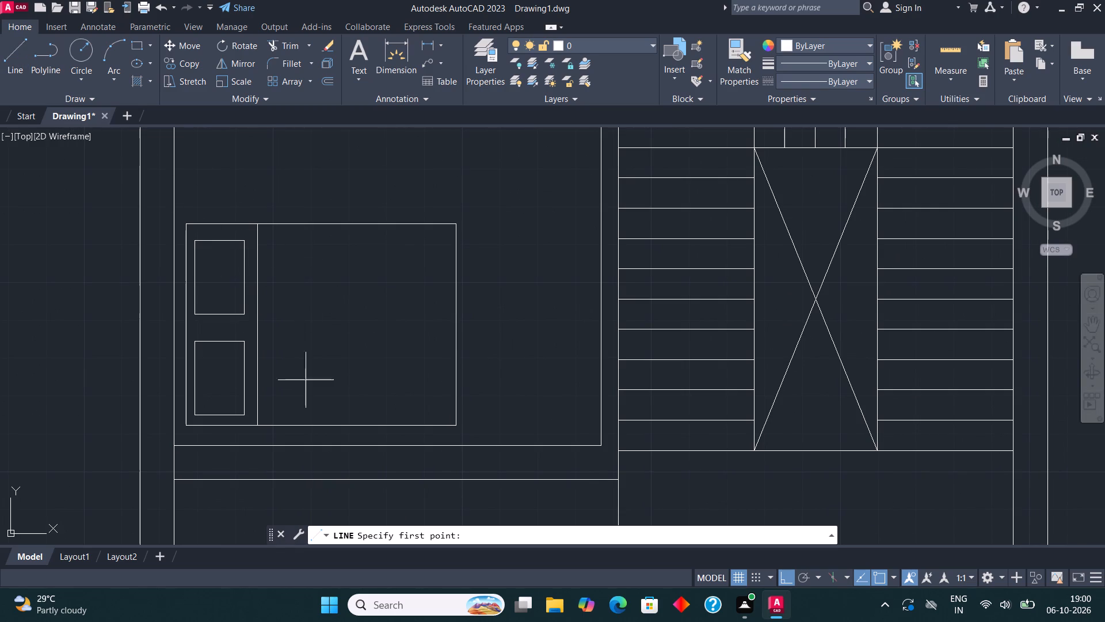
left_click(296, 426)
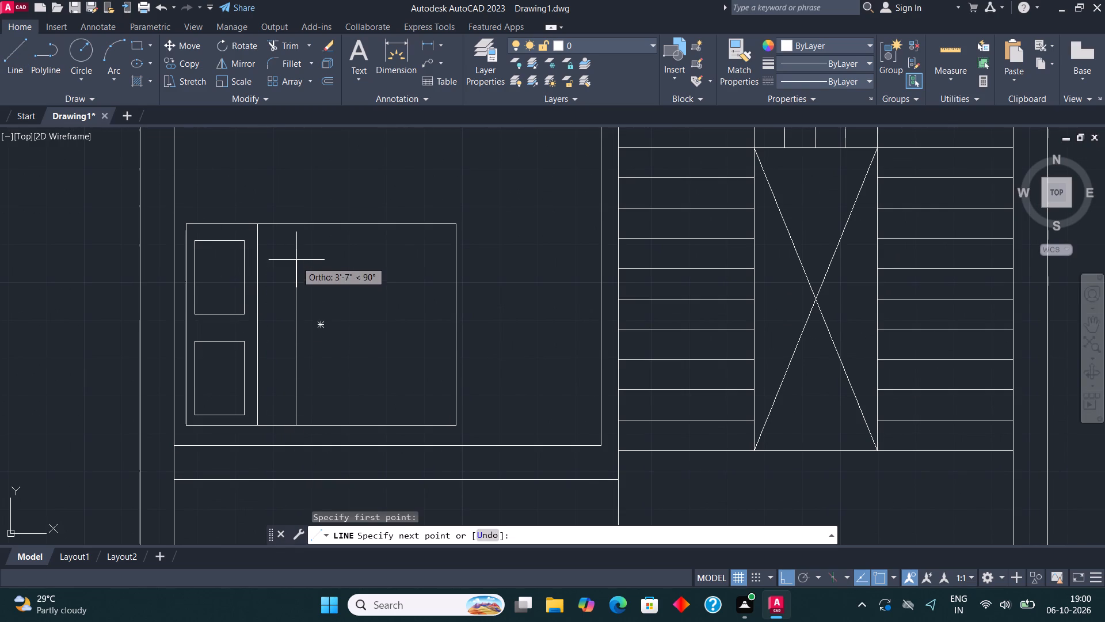
left_click(296, 259)
left_click(331, 261)
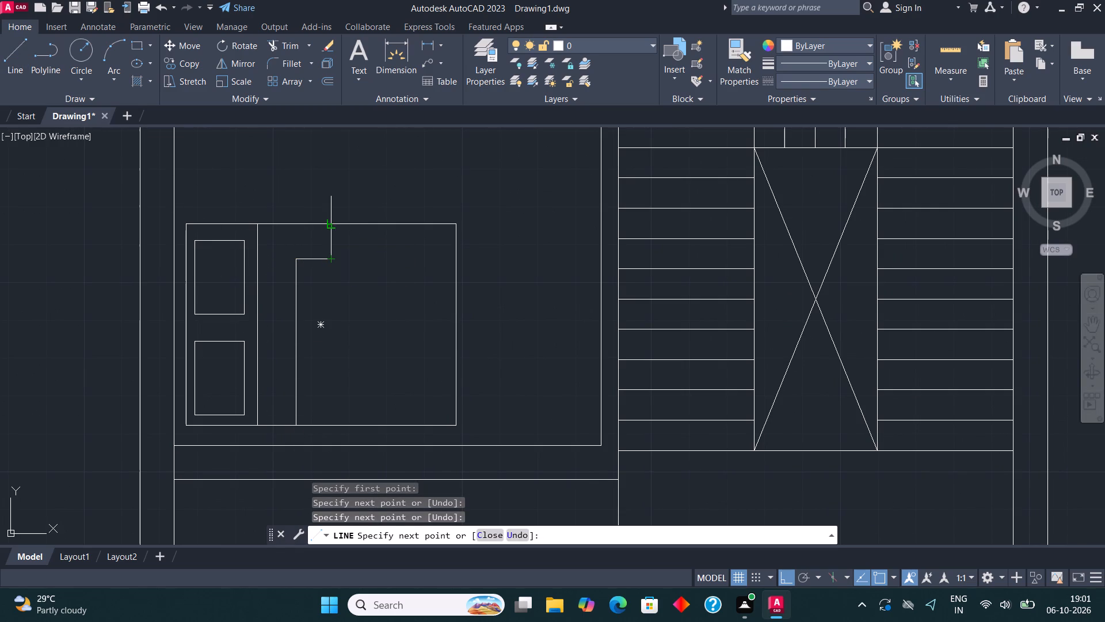
left_click(334, 224)
left_click(299, 258)
key("Escape")
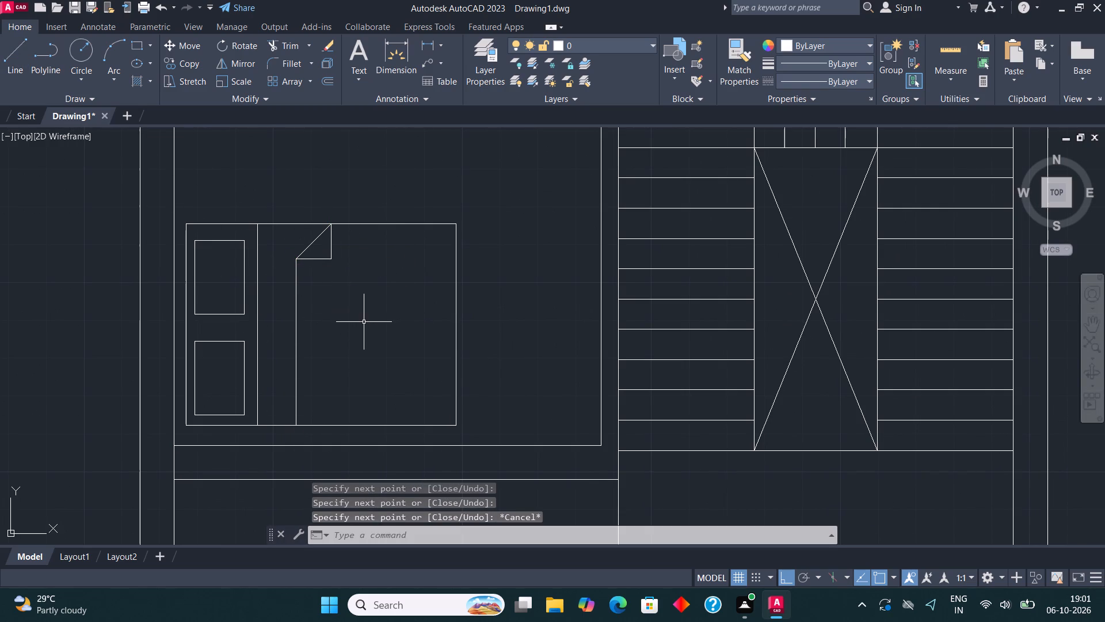
Draw a narrow, tall wardrobe rectangle in the bedroom's upper-left corner, from the left wall up to the cross wall's lower face.
scroll(363, 339, "down", 1)
middle_click_drag(318, 337, 323, 431)
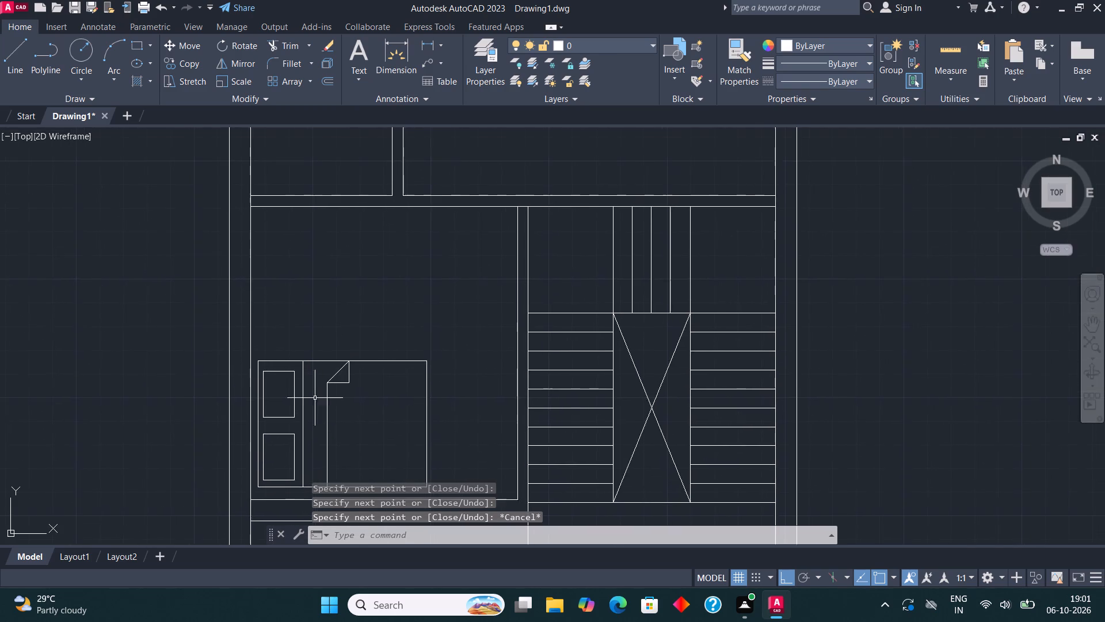
scroll(314, 244, "up", 1)
left_click(136, 43)
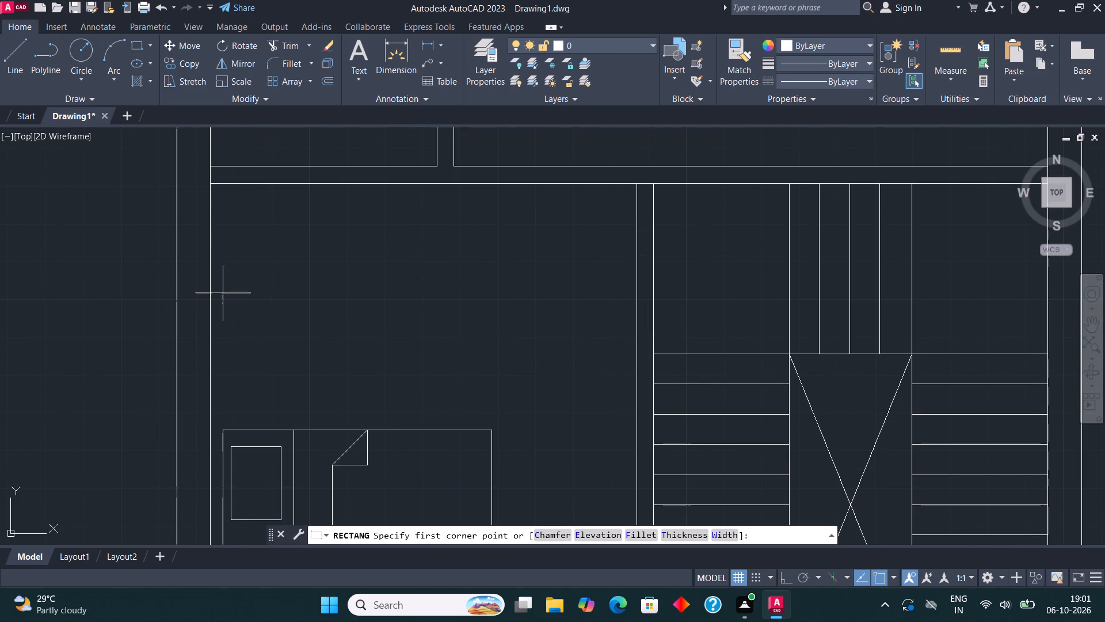
left_click(212, 397)
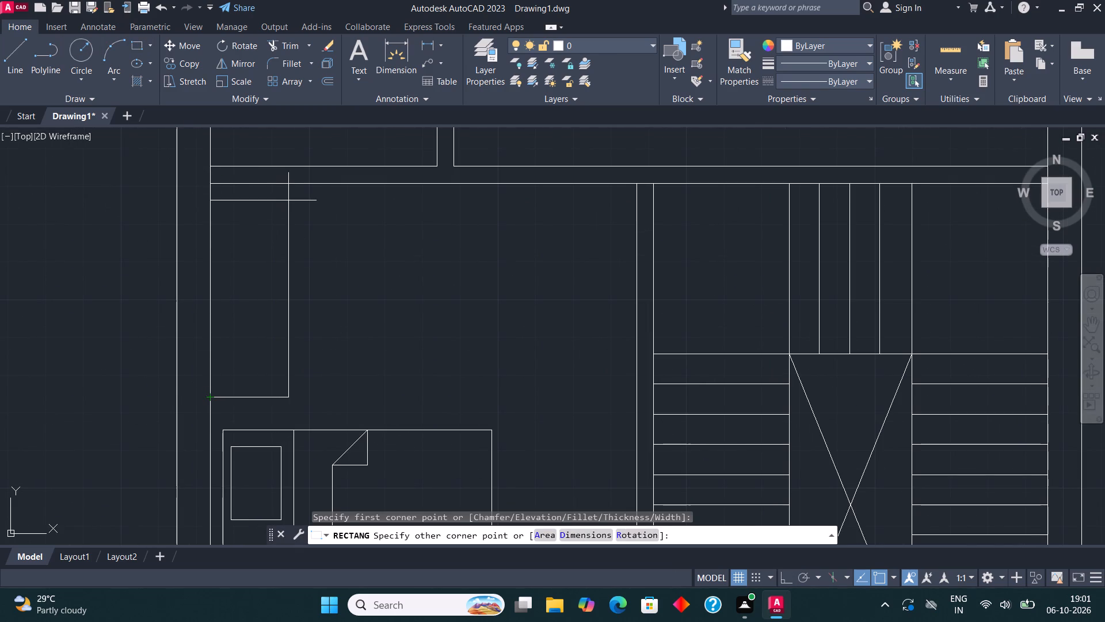
left_click(289, 183)
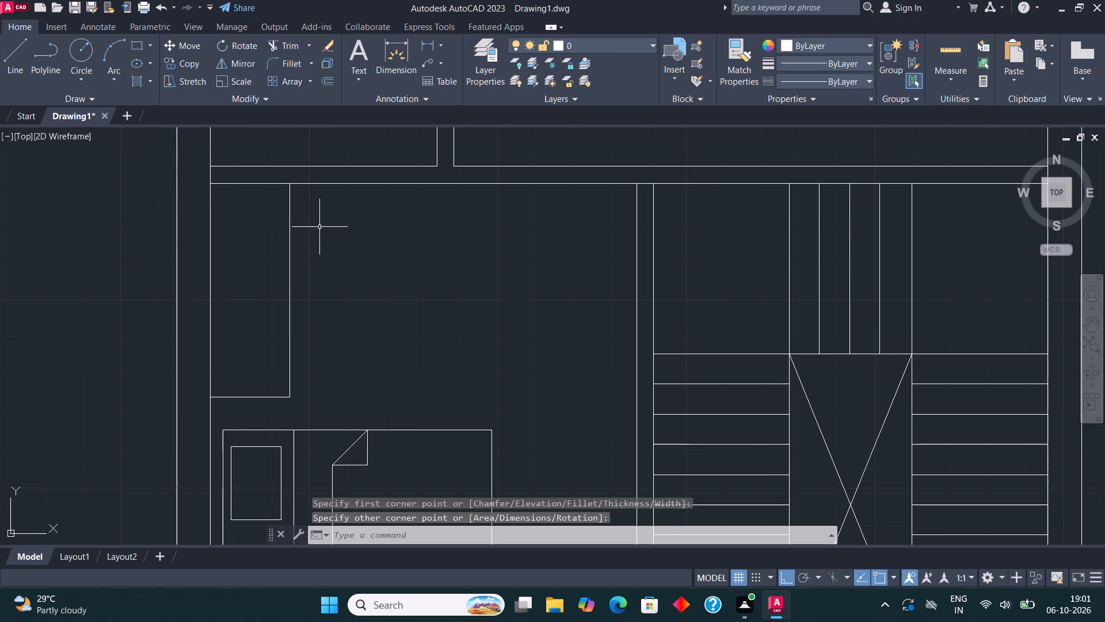
Hatch the inside of the wardrobe rectangle with the ACAD_ISO04W100 pattern.
key("h")
key("Return")
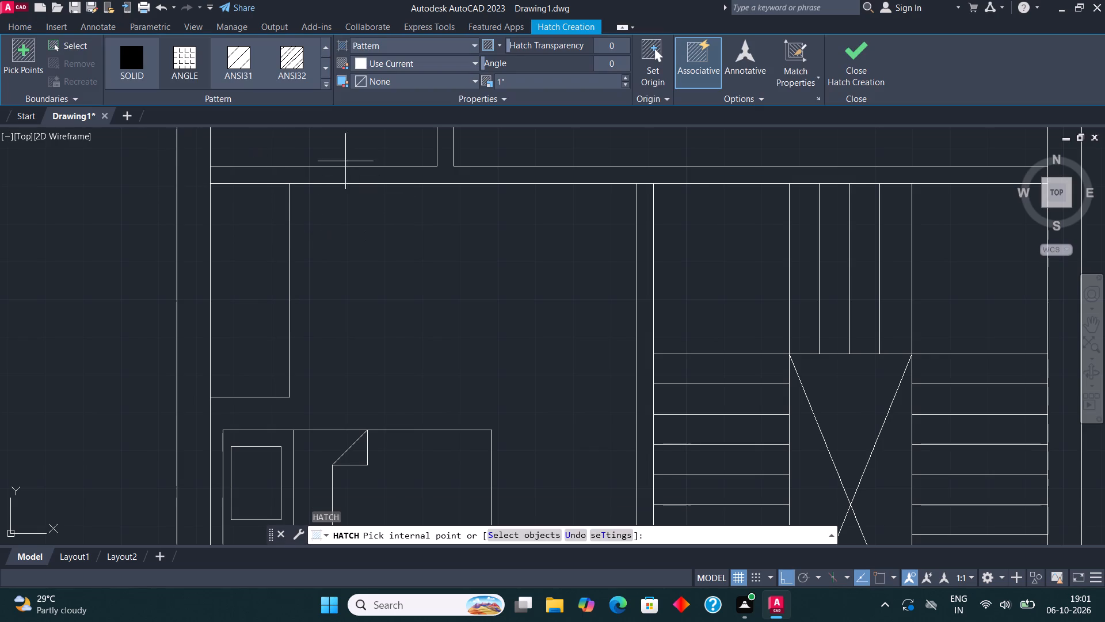
left_click(322, 45)
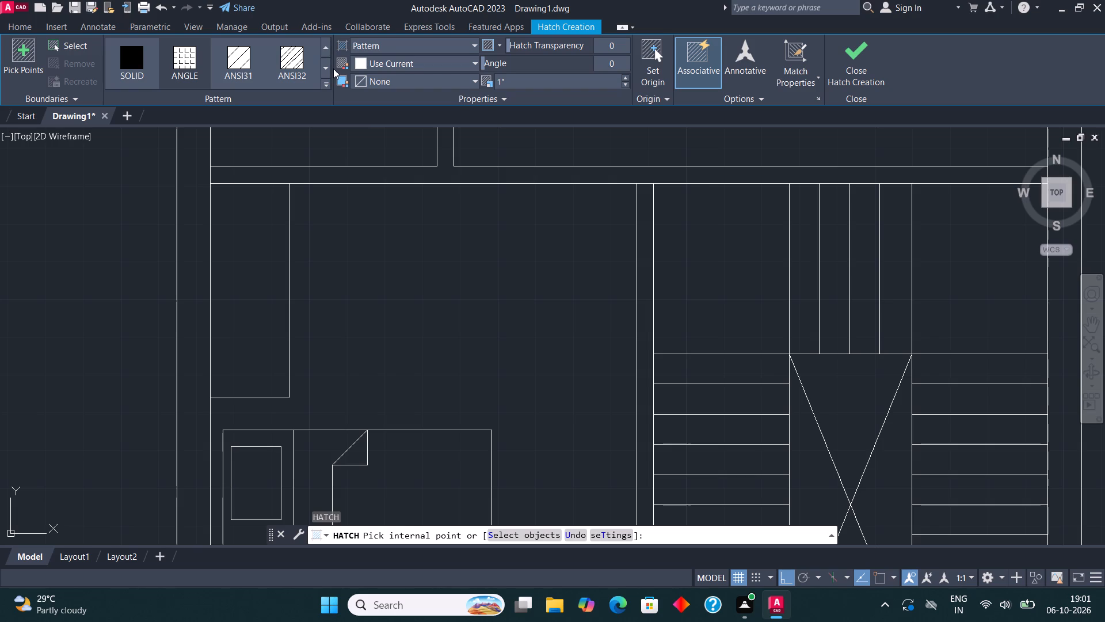
left_click(329, 67)
left_click(329, 67)
left_click(329, 67)
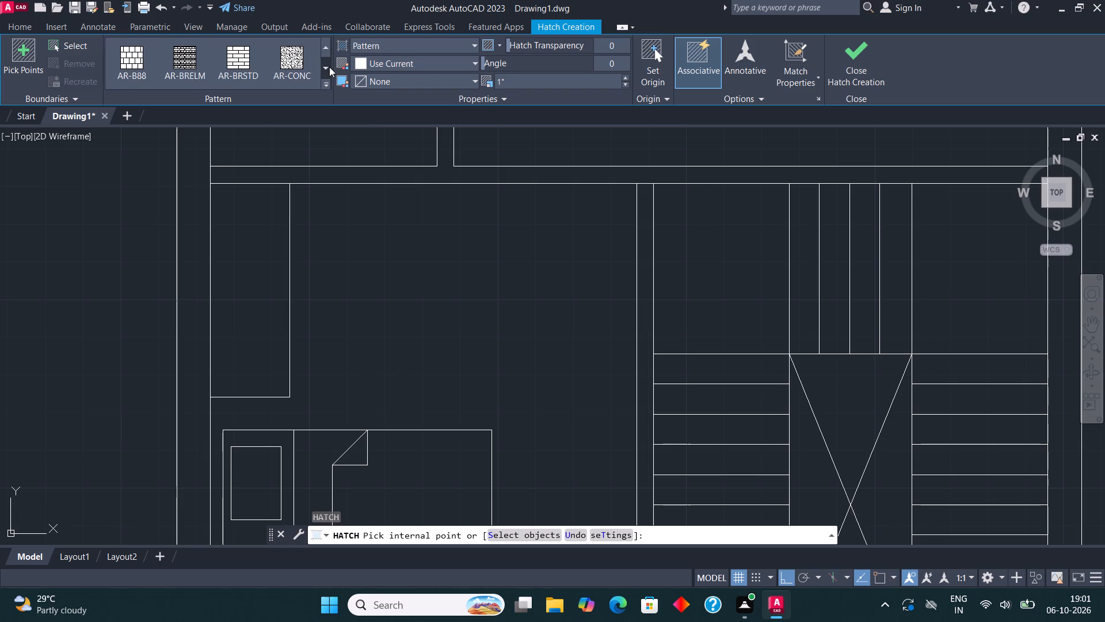
left_click(329, 67)
left_click(329, 67)
left_click(329, 67)
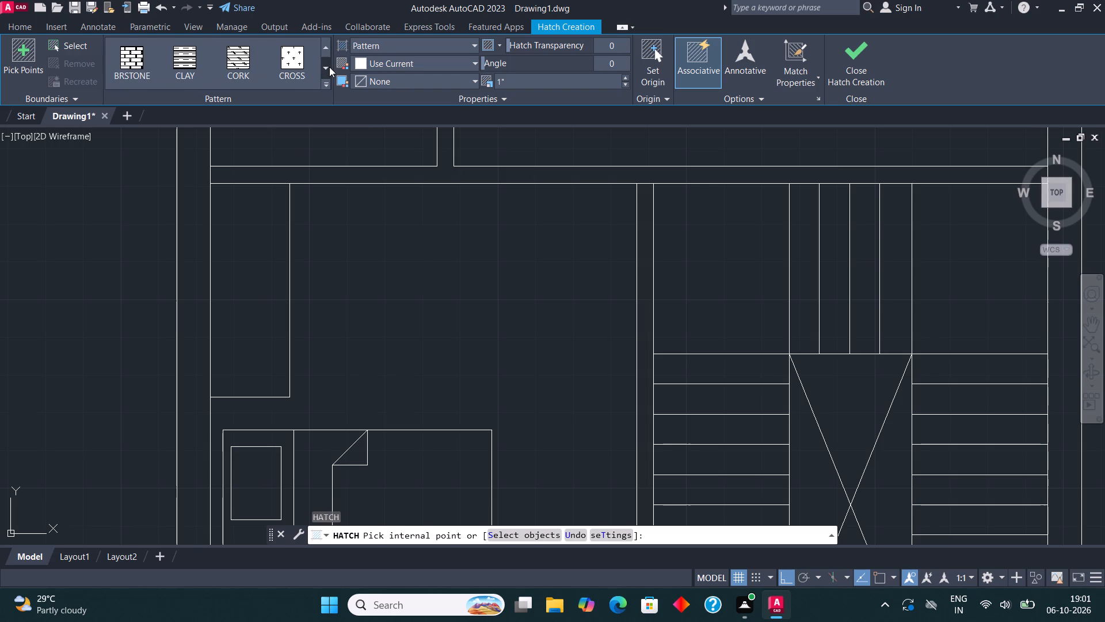
left_click(329, 67)
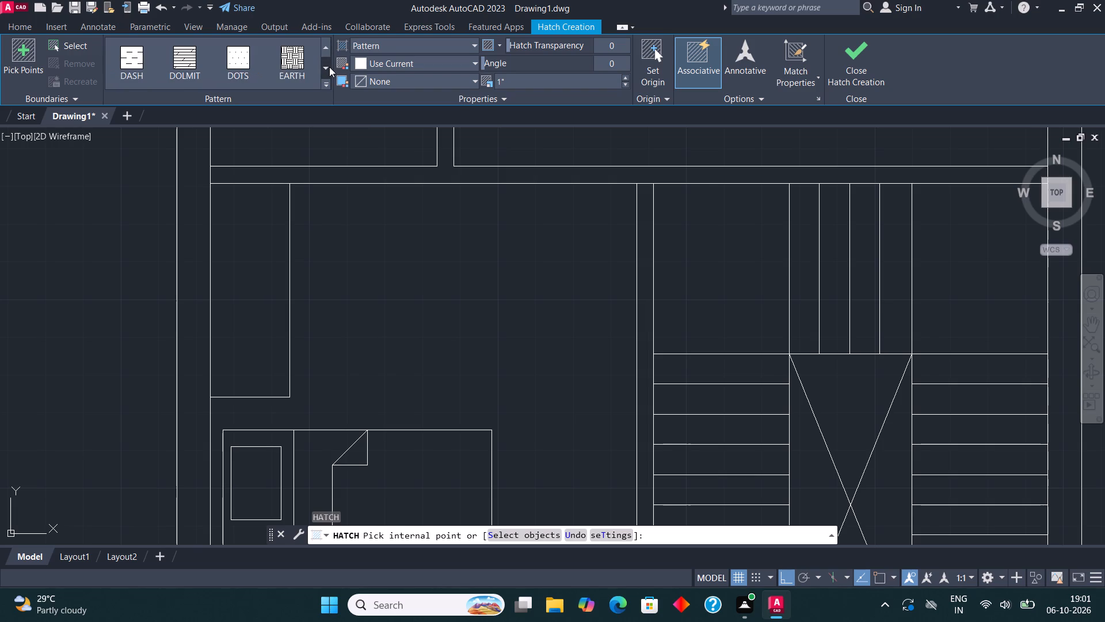
left_click(329, 67)
left_click(329, 67)
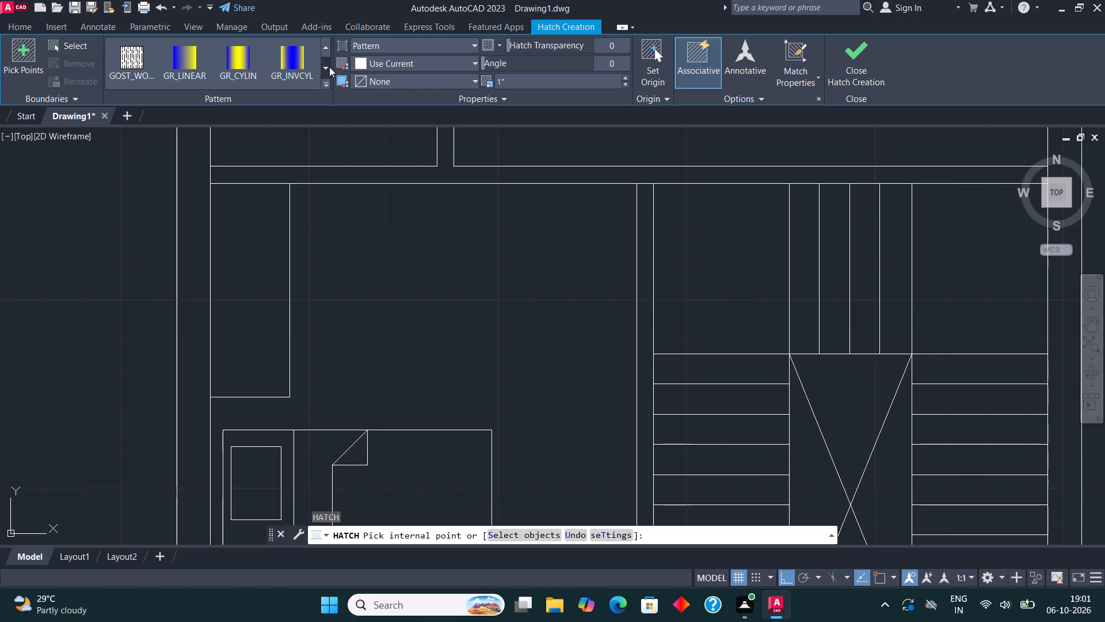
left_click(329, 67)
left_click(329, 67)
left_click(329, 67)
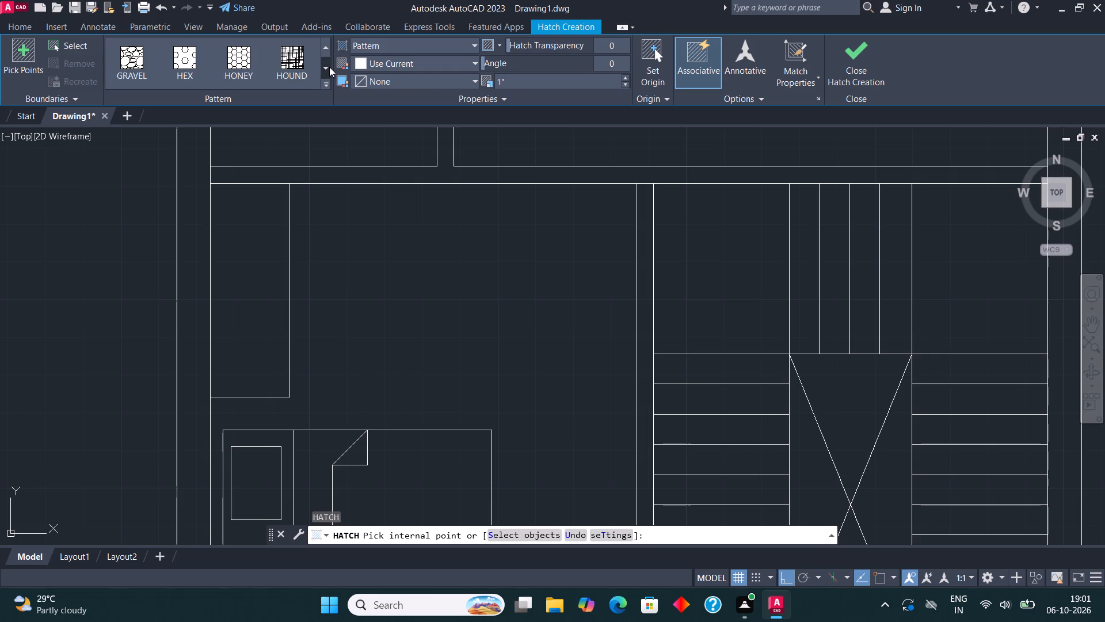
left_click(329, 67)
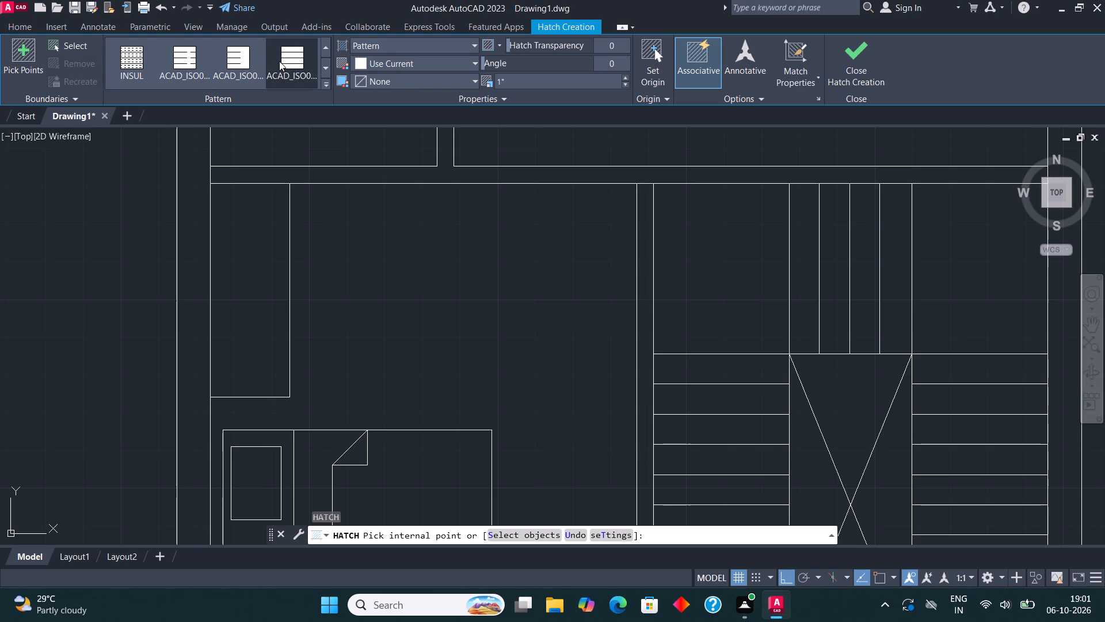
left_click(285, 59)
left_click(260, 263)
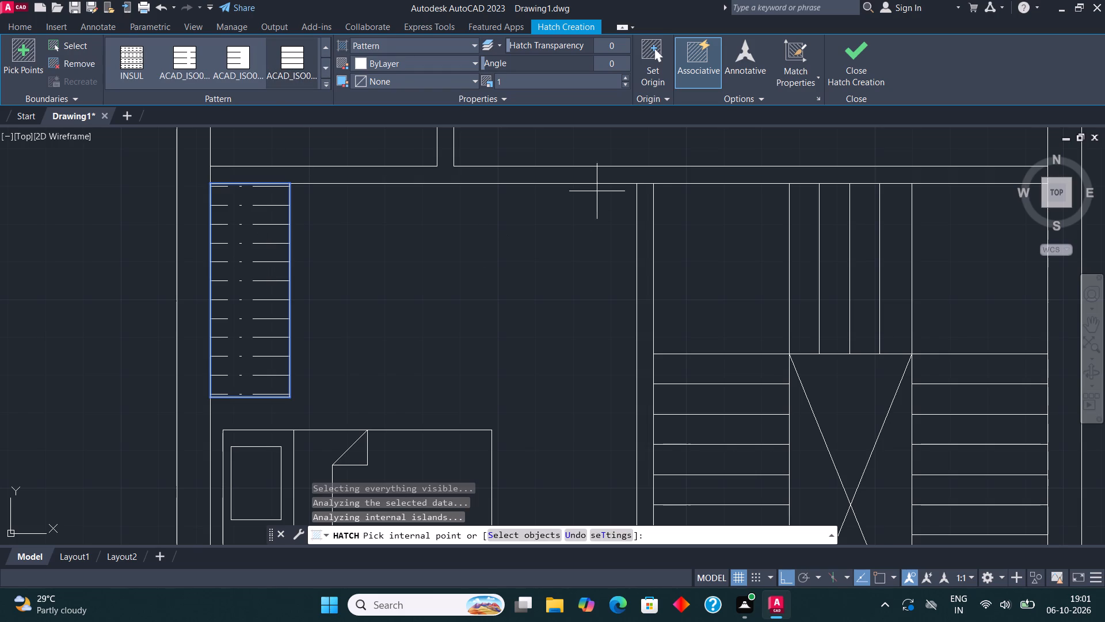
Try neighbouring ISO patterns on the wardrobe hatch, settle on ACAD_ISO04W100 and finish the hatch.
left_click(251, 67)
left_click(193, 59)
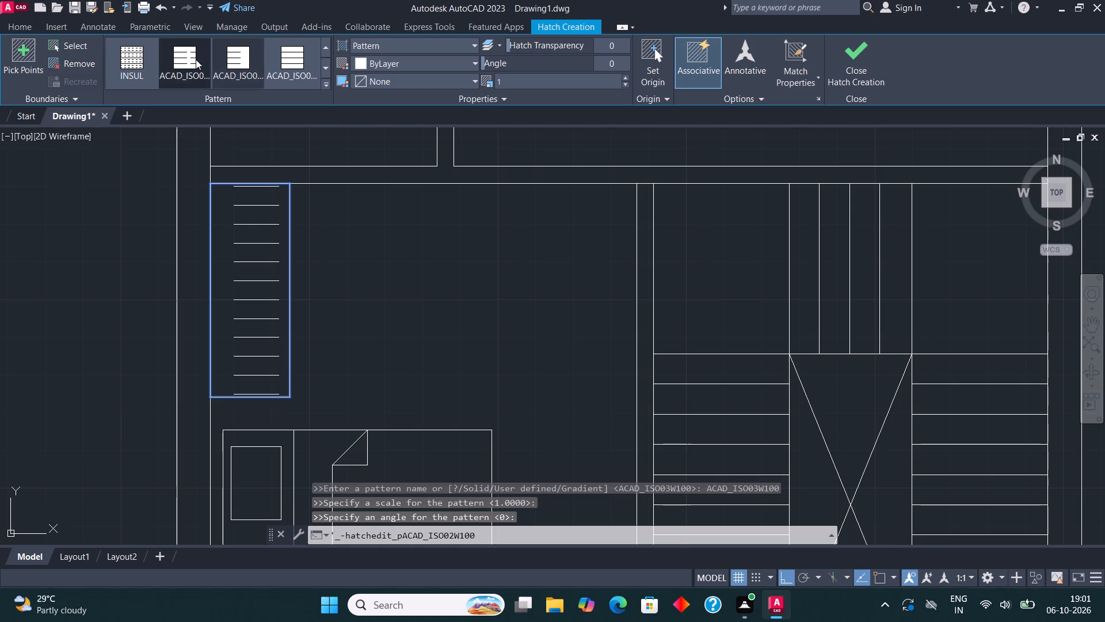
left_click(234, 56)
left_click(289, 52)
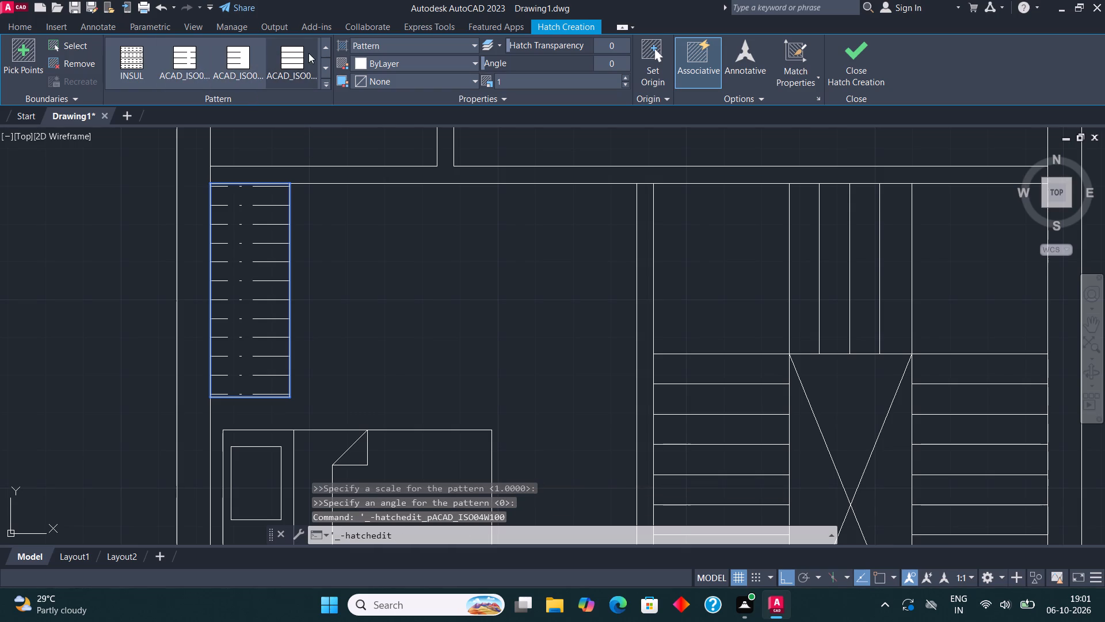
left_click(322, 45)
left_click(323, 69)
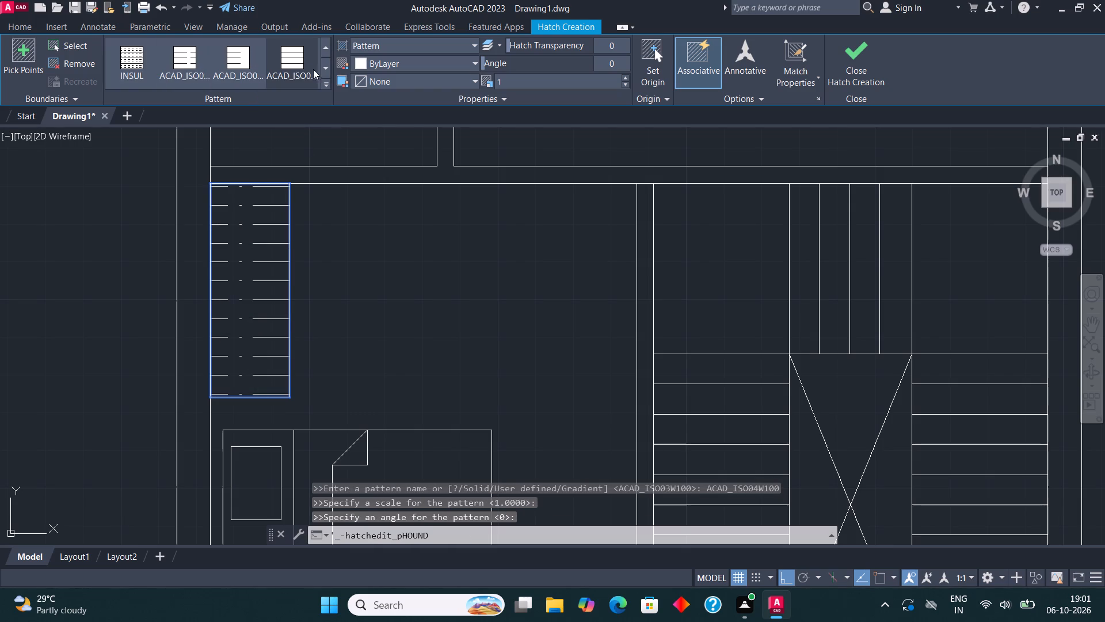
left_click(298, 63)
left_click(868, 56)
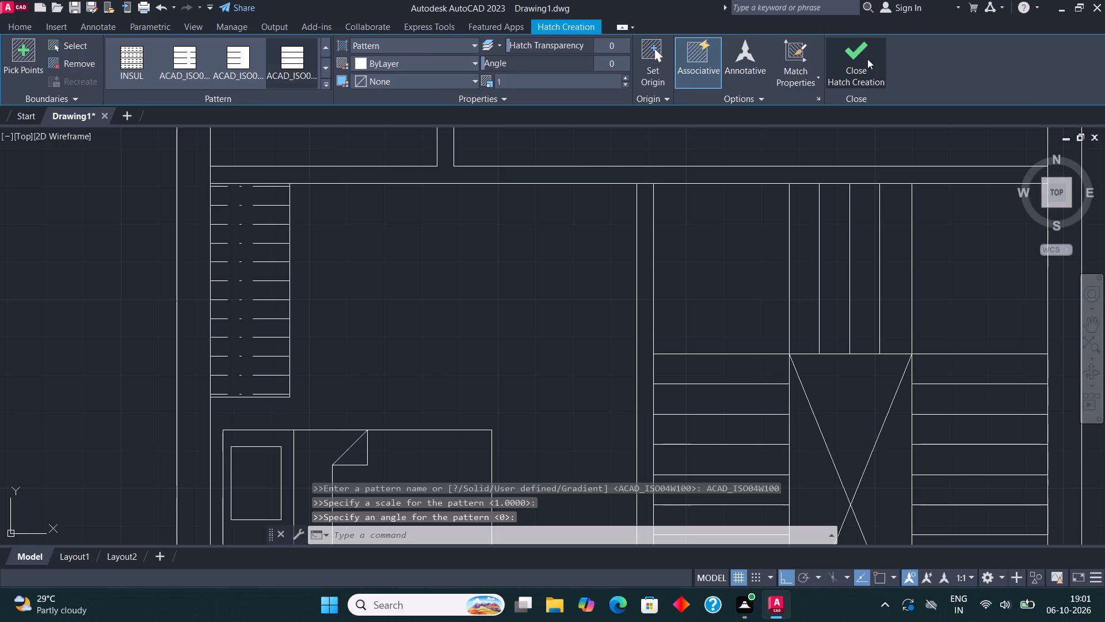
Place the Door - Imperial block from the architectural tool palette in the empty space east of the floor plan.
scroll(396, 321, "down", 1)
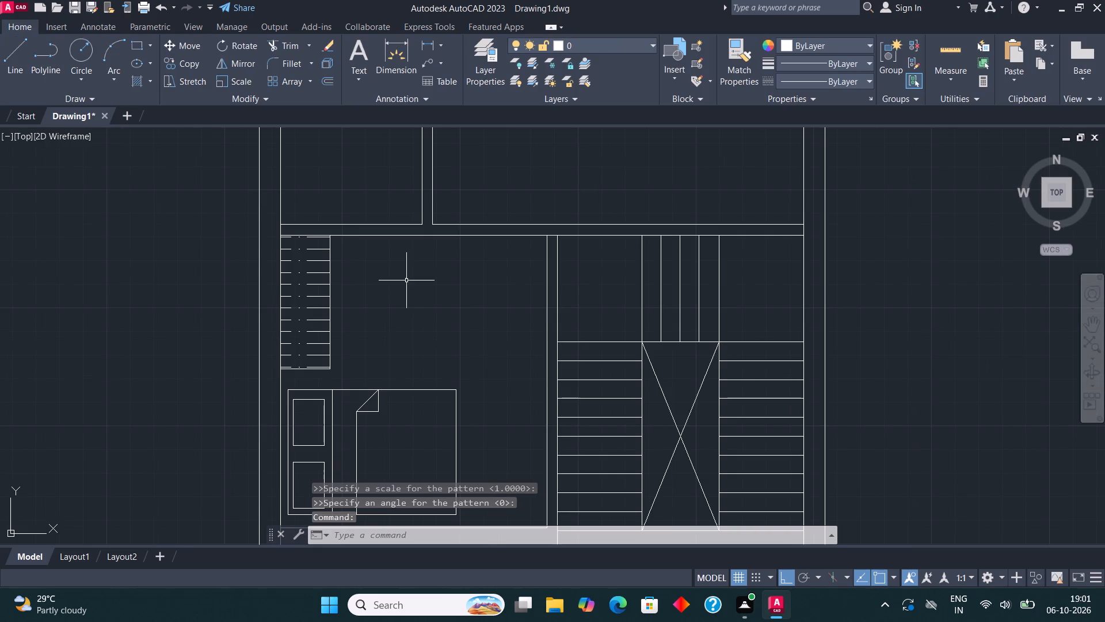
scroll(406, 280, "down", 1)
middle_click_drag(406, 283, 407, 374)
scroll(322, 378, "down", 1)
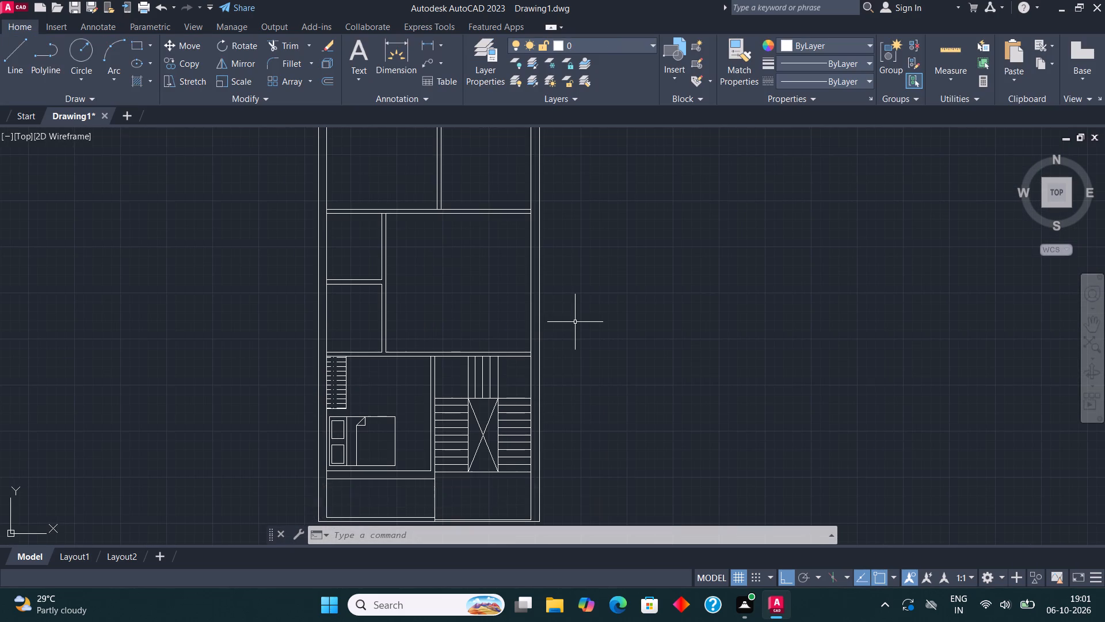
key("t")
key("o")
type("ol")
left_click(371, 393)
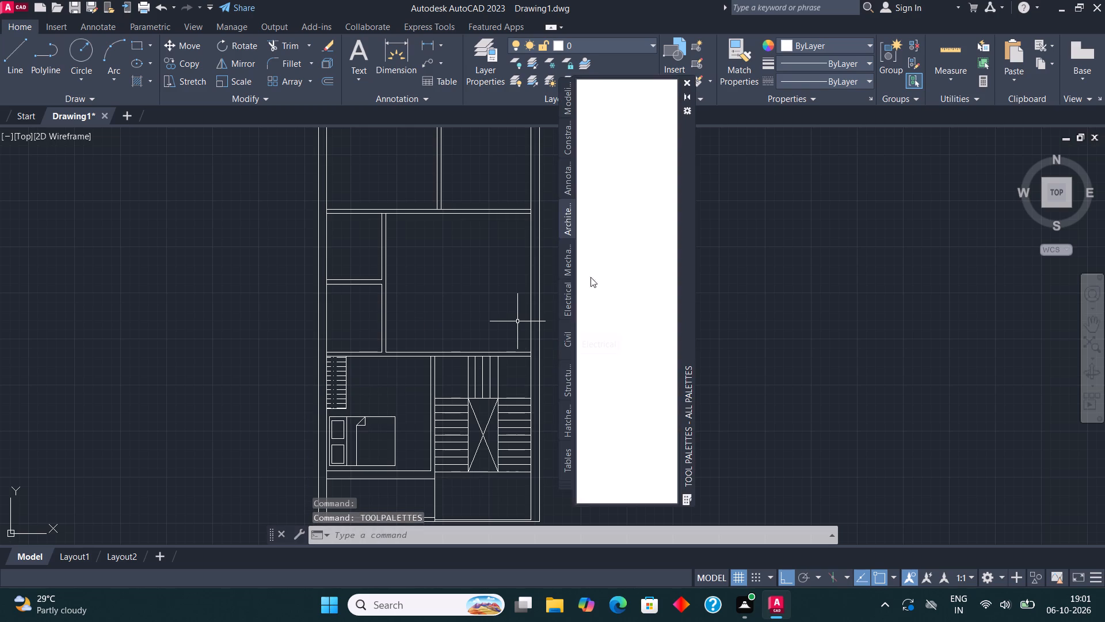
left_click(642, 129)
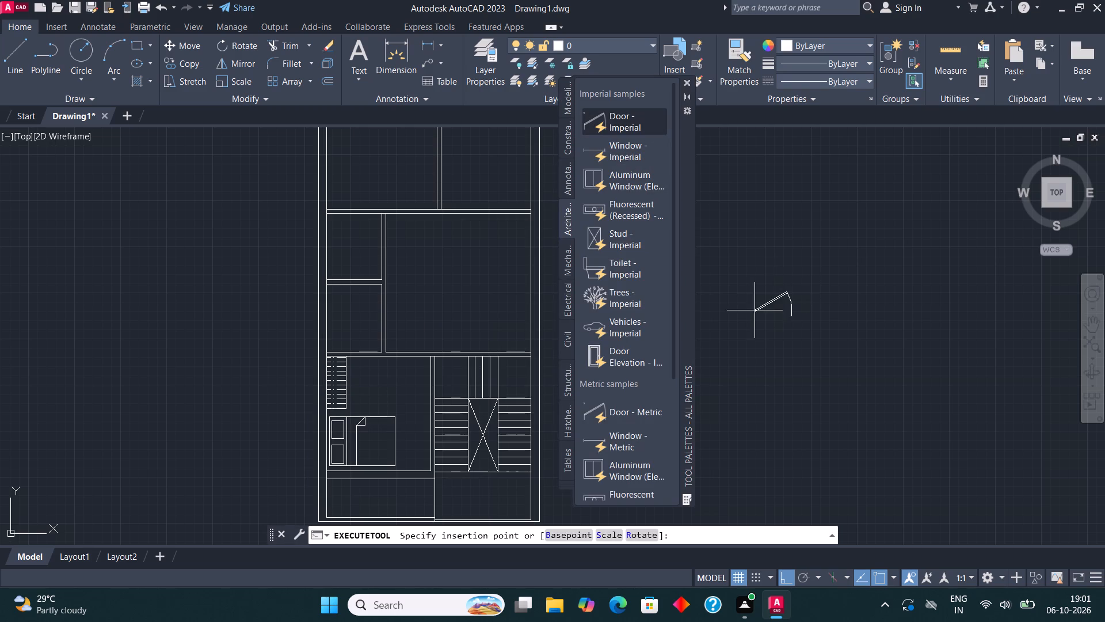
left_click(745, 295)
Place the Toilet - Imperial block above the door symbol and the Trees - Imperial block to its east, then close the palette.
left_click(626, 270)
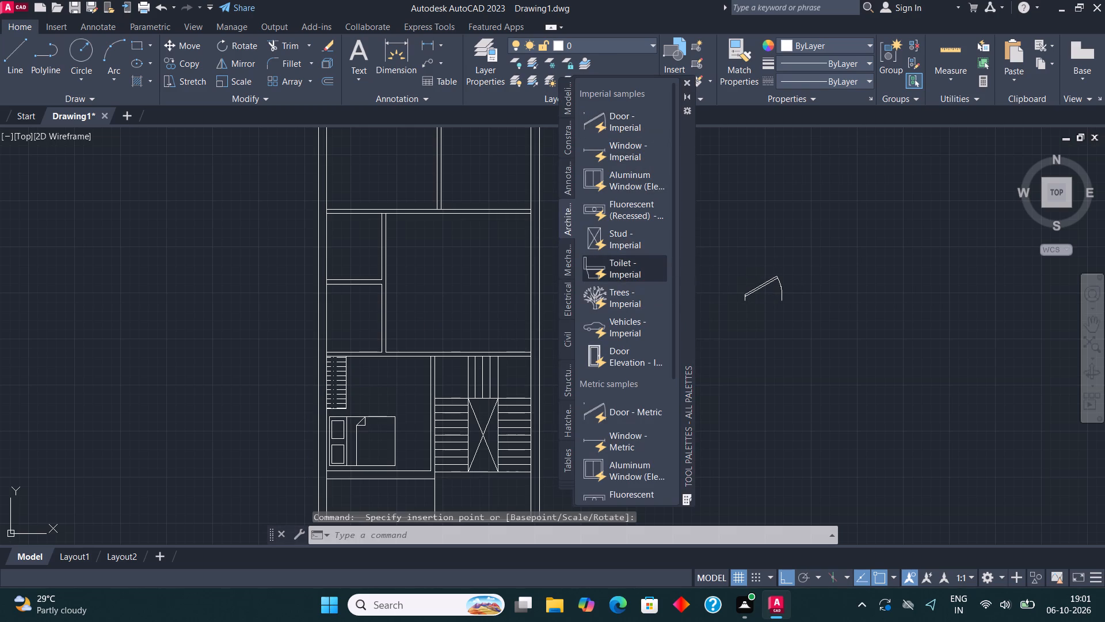
left_click(753, 229)
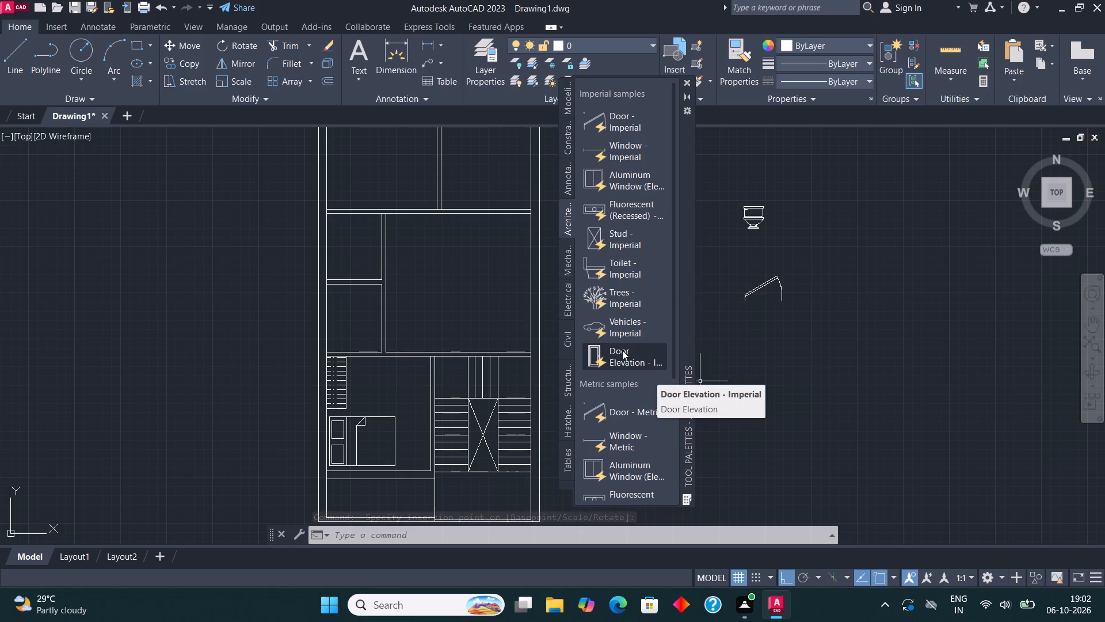
left_click(629, 299)
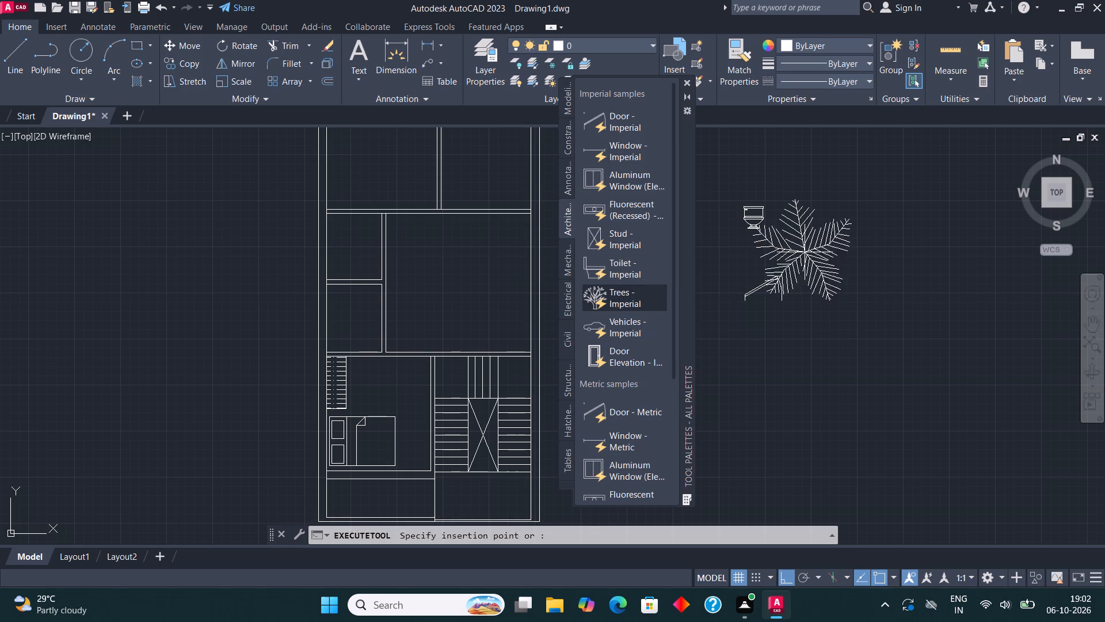
left_click(863, 240)
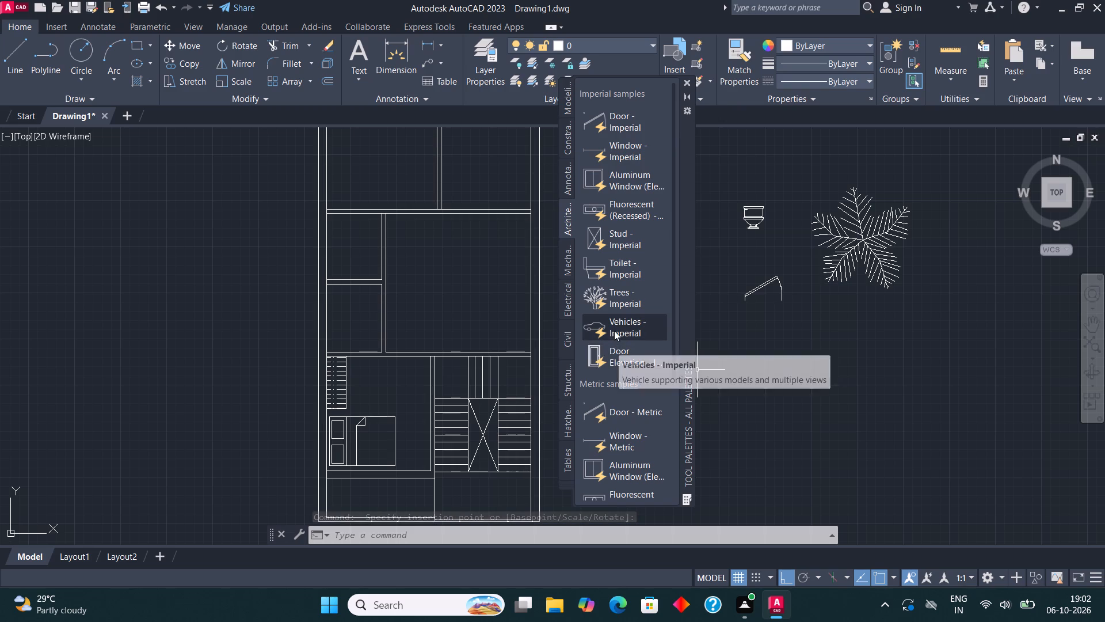
left_click(688, 80)
Switch the placed toilet block from its elevation to its plan view.
left_click(756, 216)
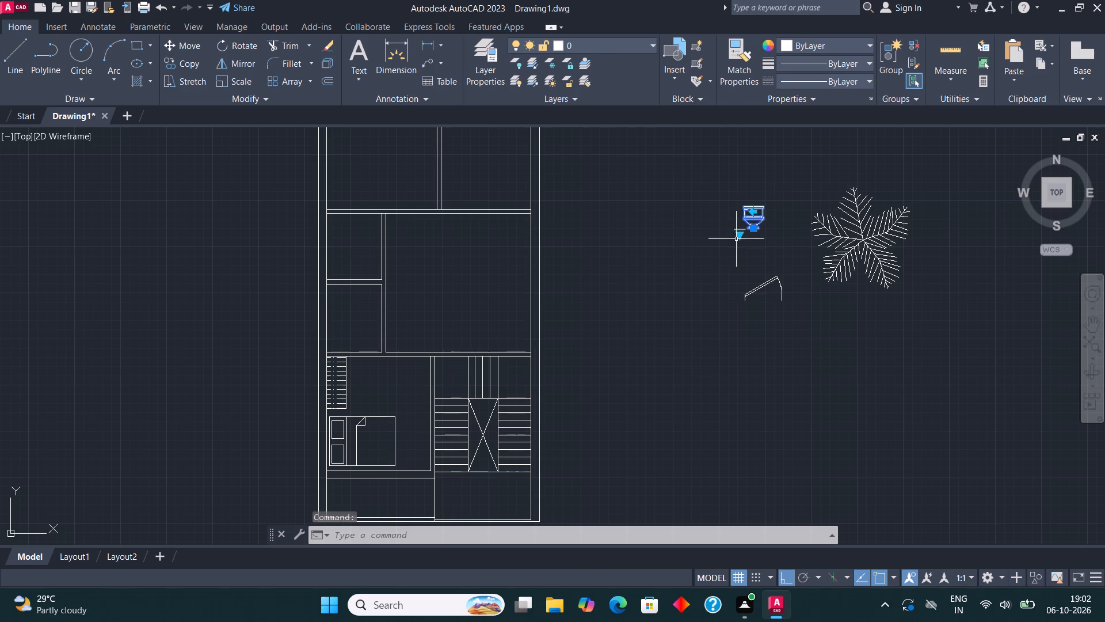
left_click(738, 235)
left_click(788, 258)
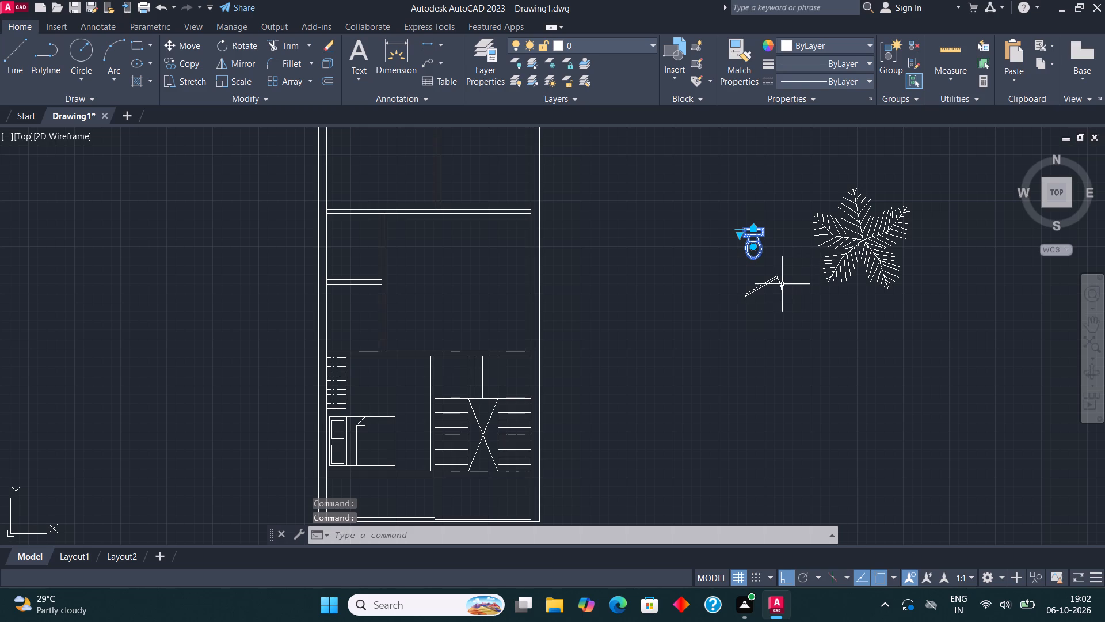
Set the placed door block's swing to Open 90º.
left_click(771, 283)
left_click(740, 280)
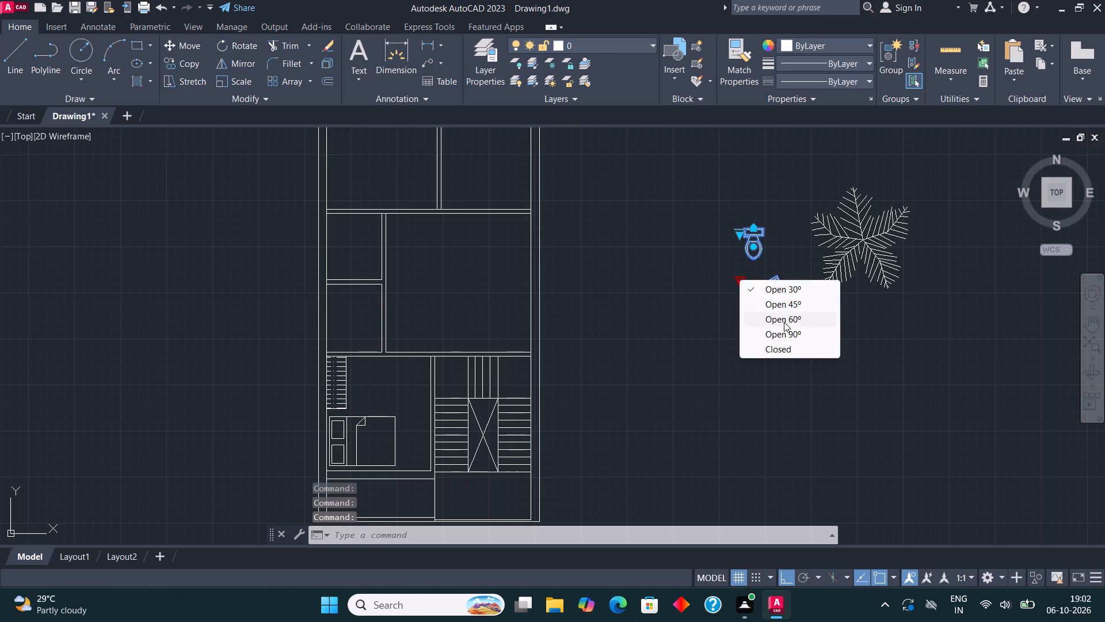
left_click(792, 337)
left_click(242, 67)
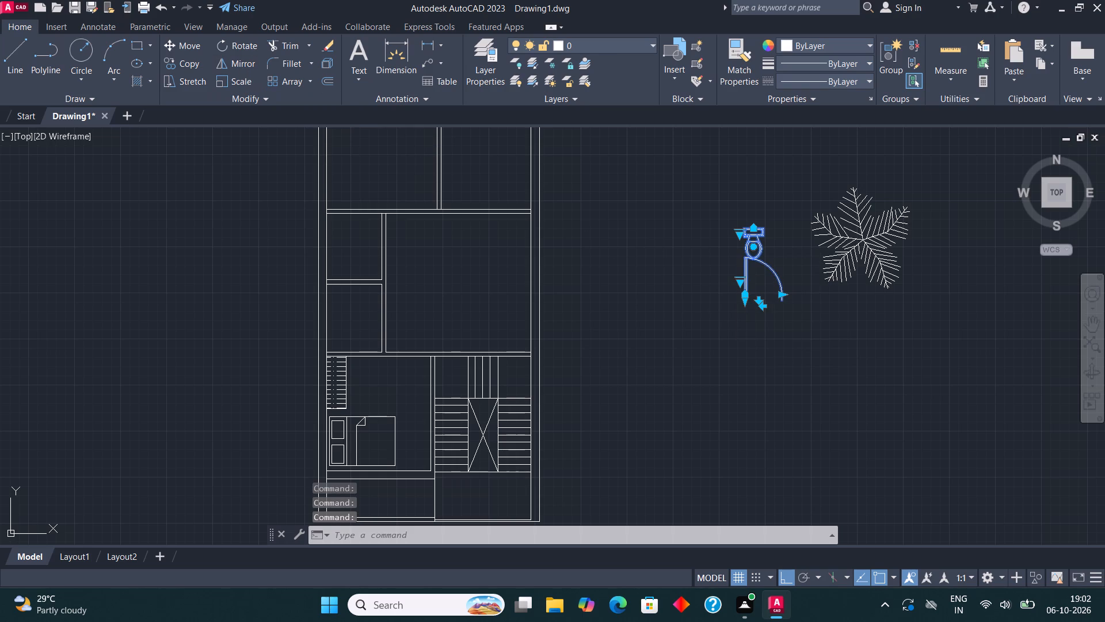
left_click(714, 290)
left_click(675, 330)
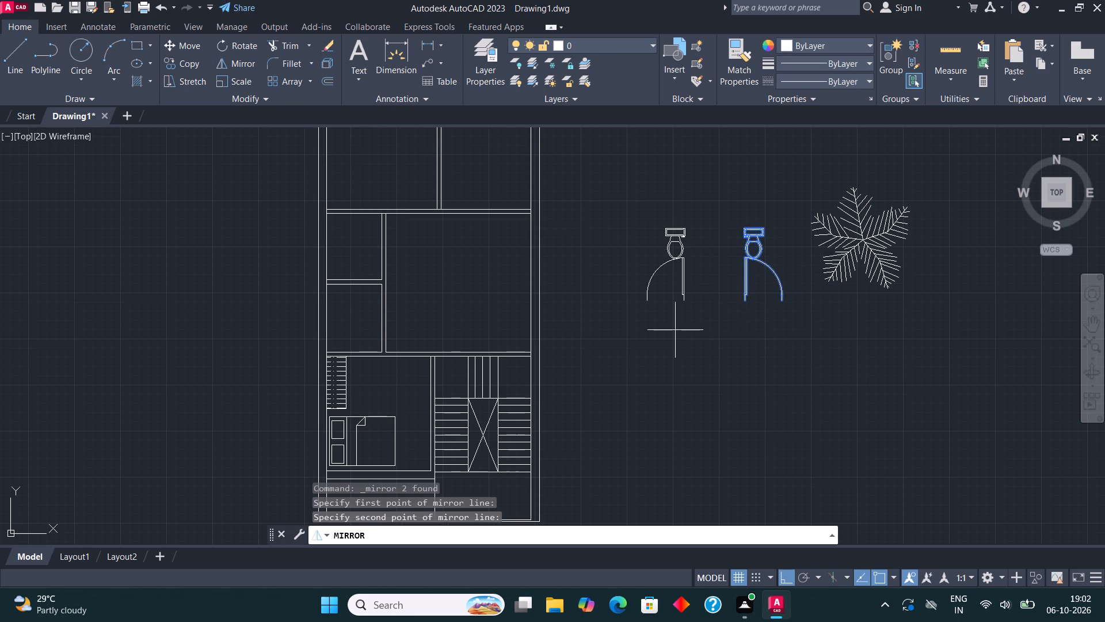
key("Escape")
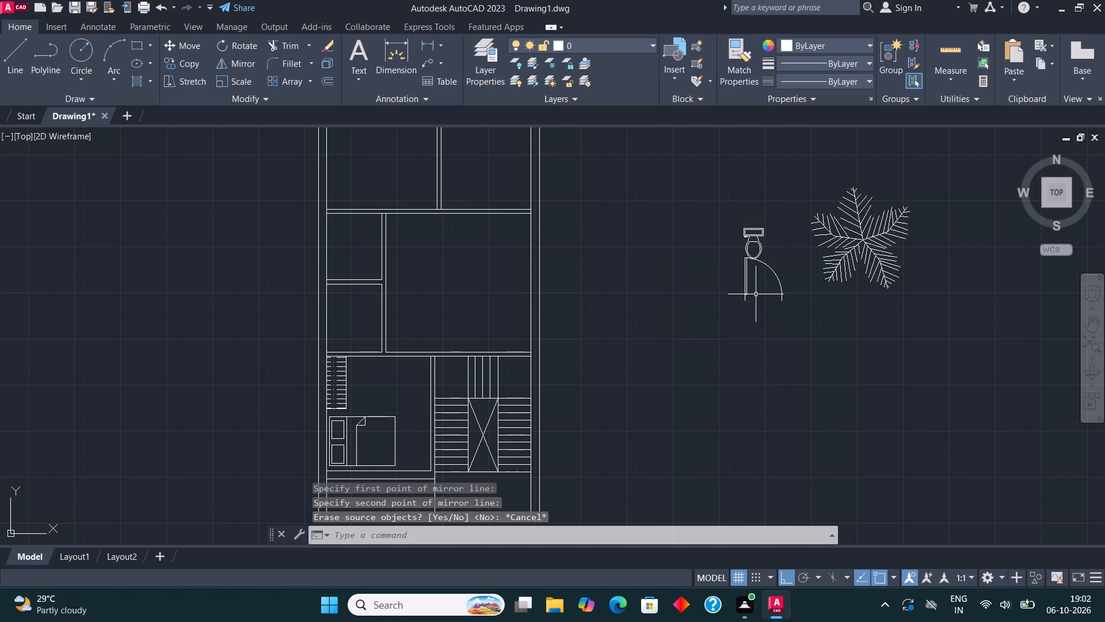
Move the door block straight down, clear of the toilet block.
left_click_drag(753, 296, 745, 290)
left_click(720, 282)
left_click(179, 38)
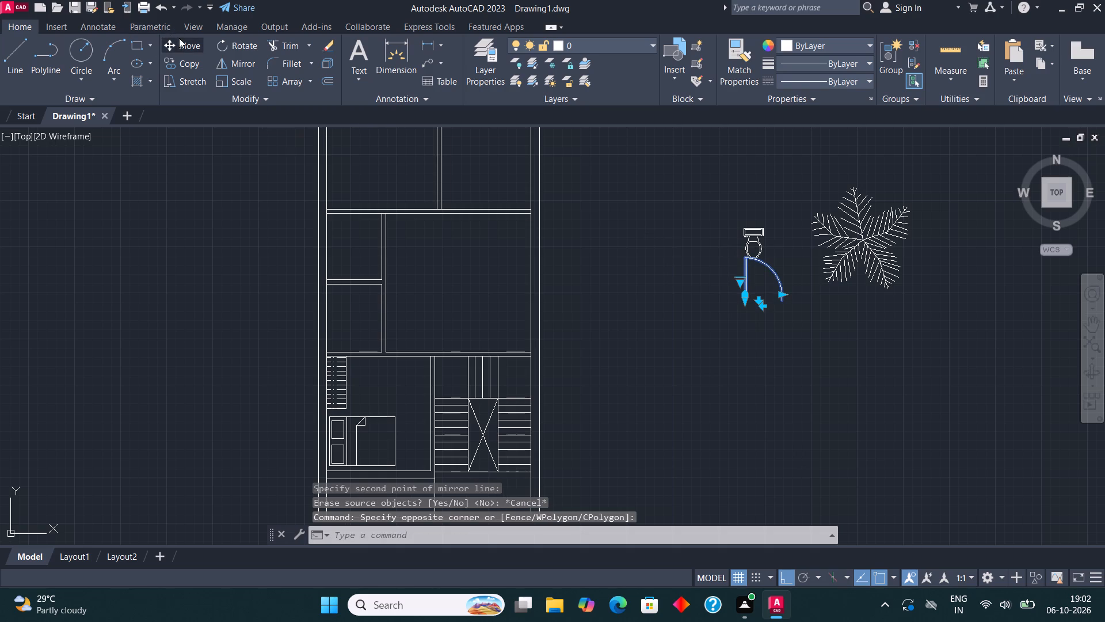
left_click(770, 295)
double_click(764, 374)
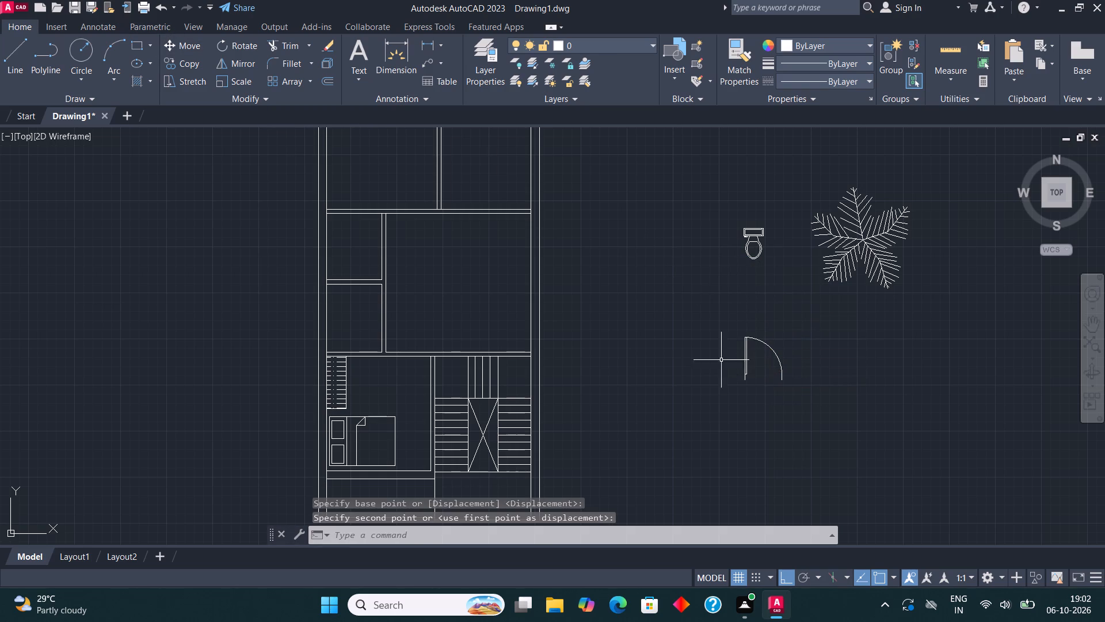
Mirror the door block about a vertical line just east of it, keeping the original.
left_click_drag(755, 385, 755, 380)
left_click(735, 329)
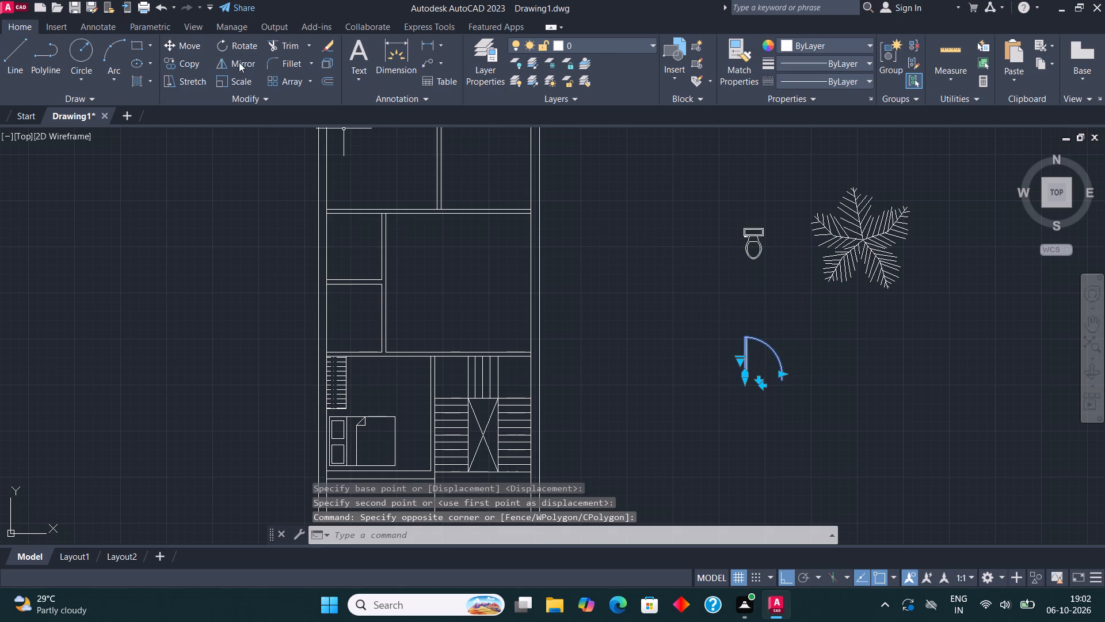
left_click(239, 62)
left_click(805, 378)
left_click(805, 392)
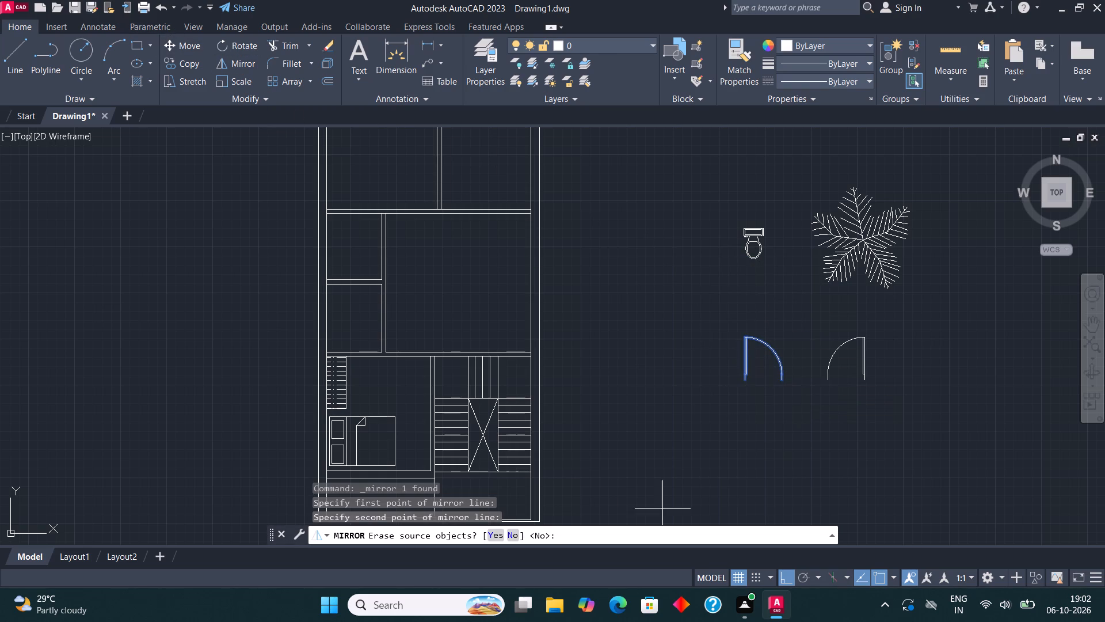
left_click(509, 532)
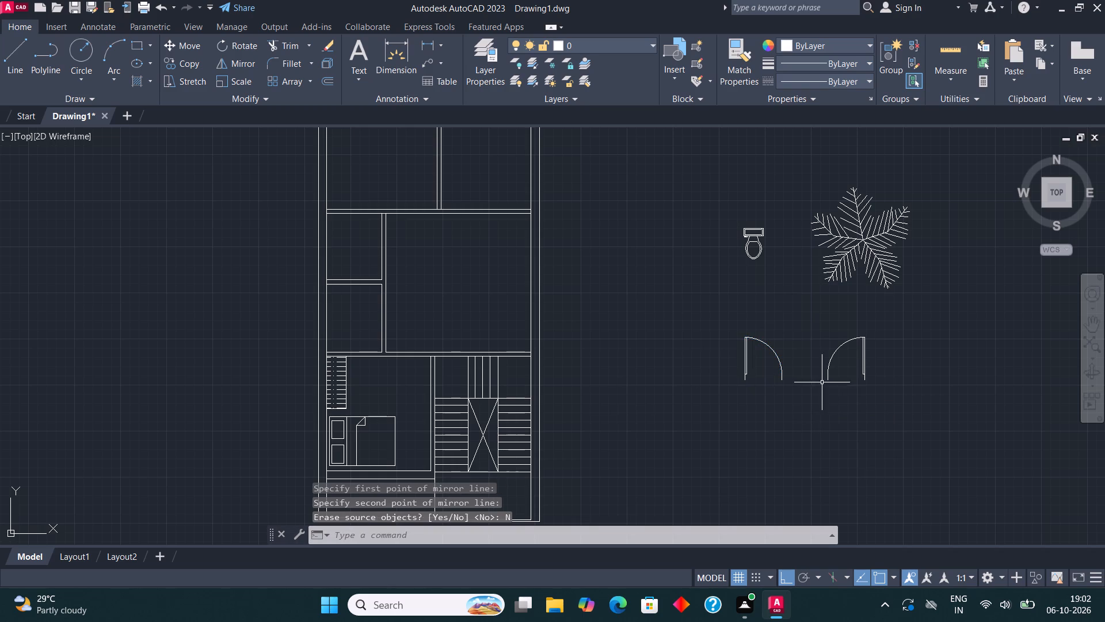
Mirror both door blocks about a horizontal line below them, keeping the originals, to get four door orientations.
left_click(837, 380)
left_click(713, 374)
left_click(246, 70)
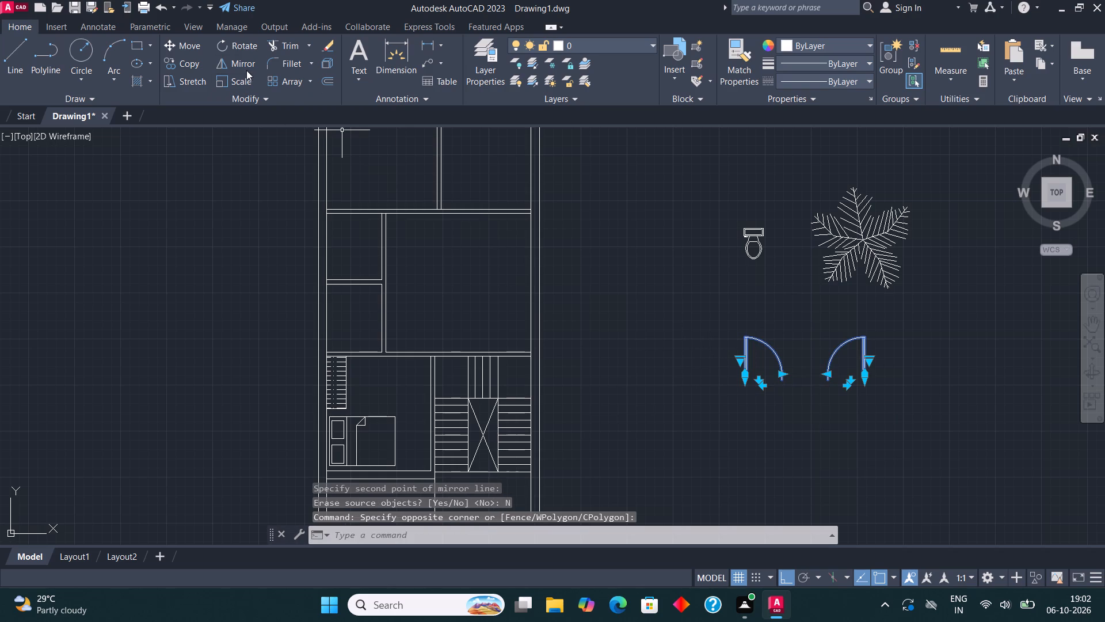
left_click(809, 412)
left_click(722, 413)
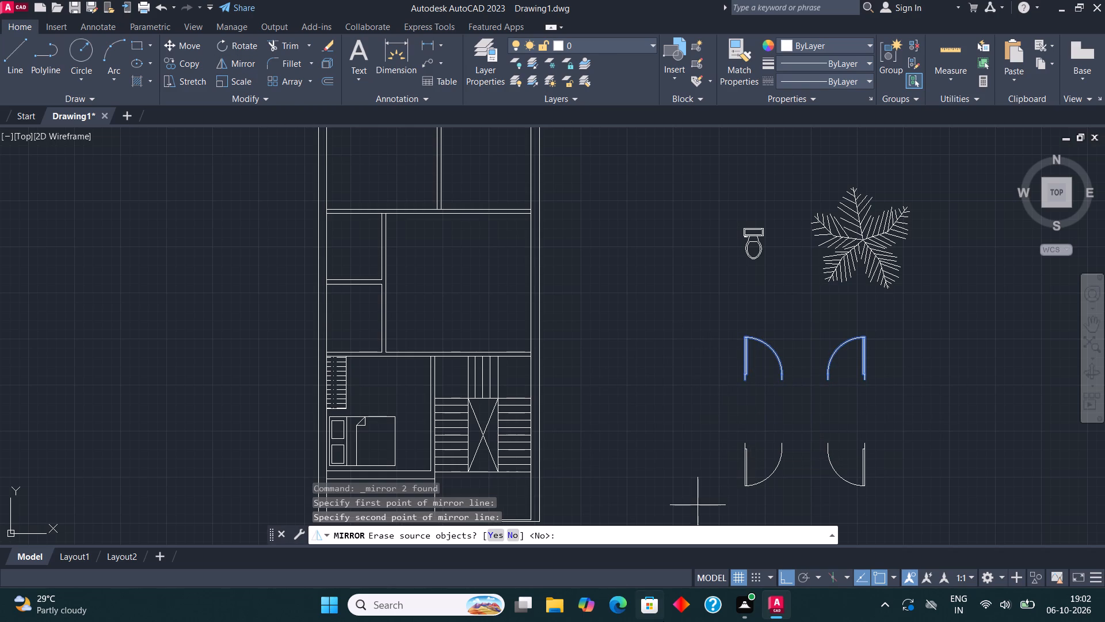
left_click(508, 535)
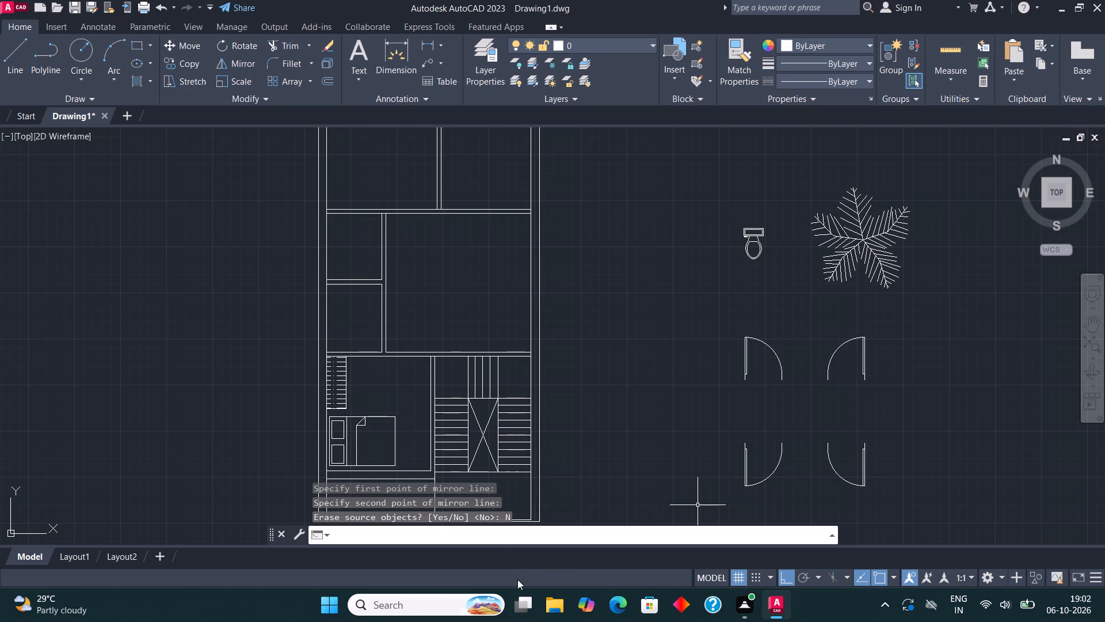
Copy the upper-left door of the set into the free space between the floor plan and the door symbols.
scroll(605, 431, "down", 2)
scroll(700, 390, "up", 2)
left_click(592, 441)
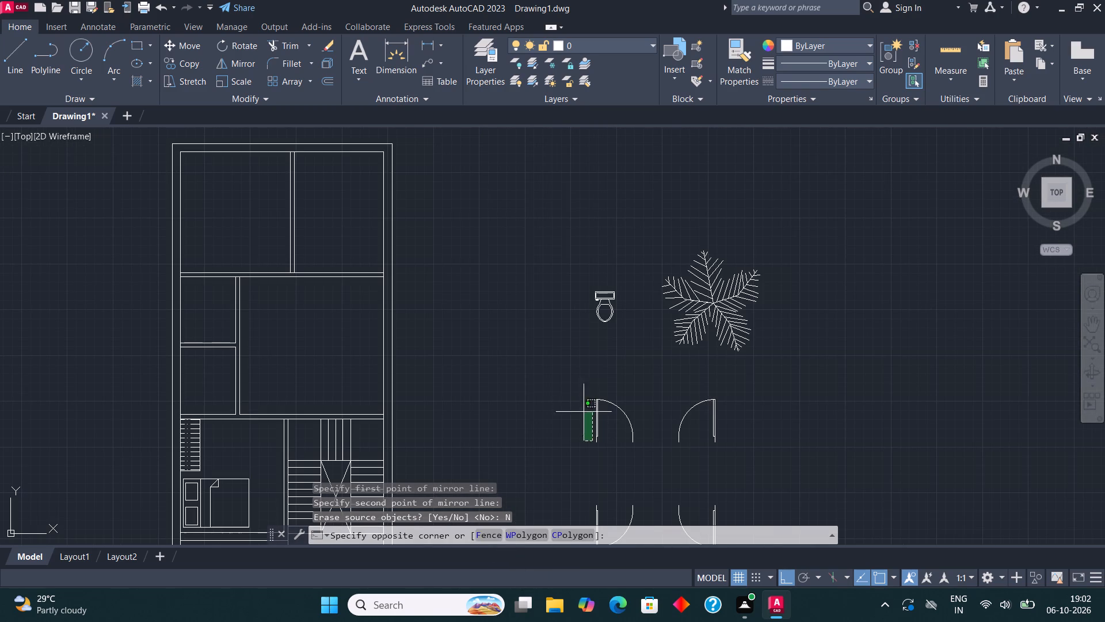
left_click(584, 412)
left_click_drag(604, 447, 595, 428)
left_click(586, 419)
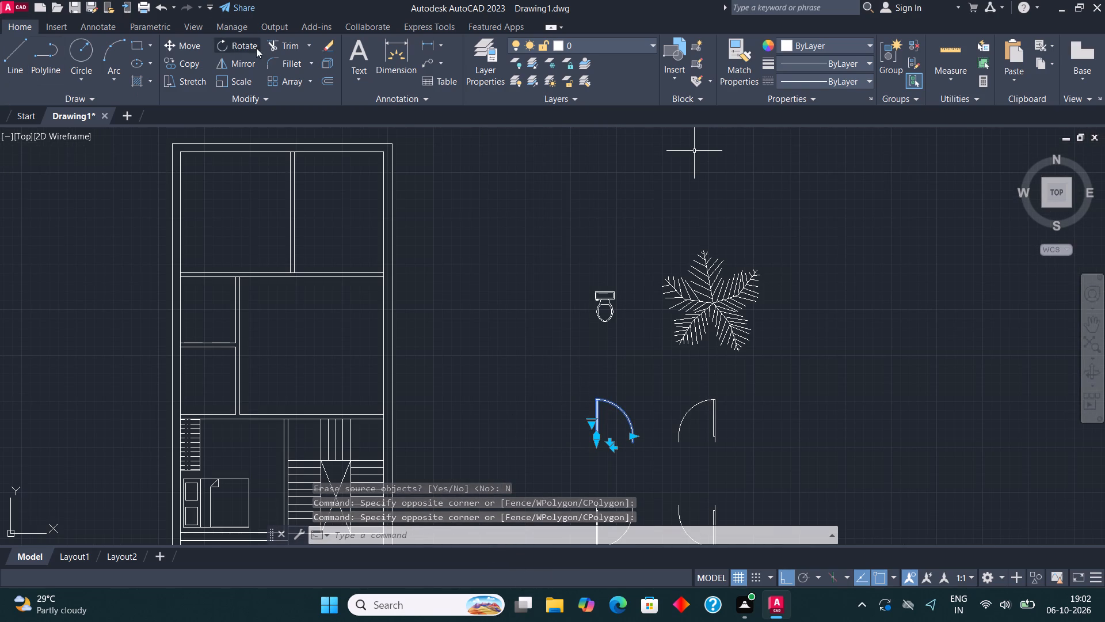
left_click(188, 60)
left_click(603, 412)
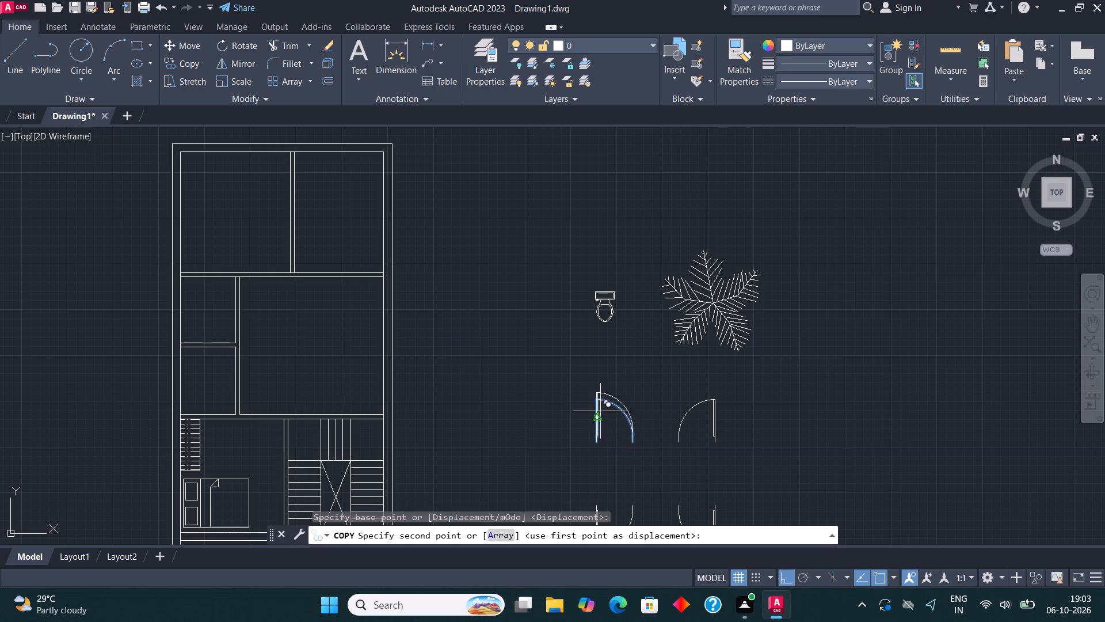
key("F8")
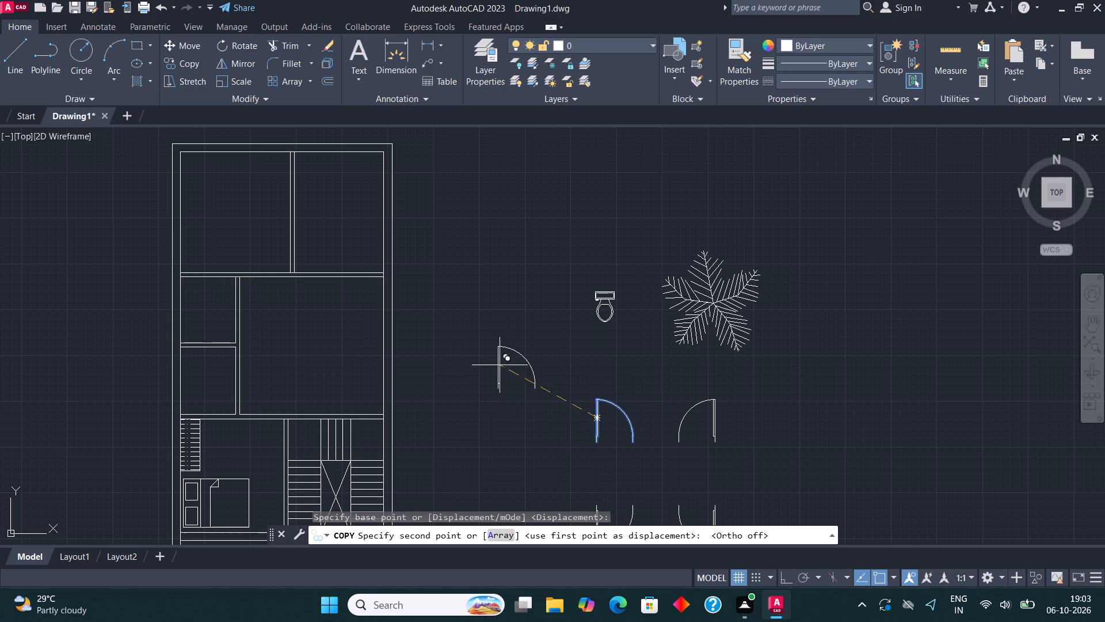
left_click(481, 363)
key("Escape")
Rotate the copied door 90° counterclockwise about a point near its base so its leaf lies horizontal.
left_click(489, 382)
left_click(481, 371)
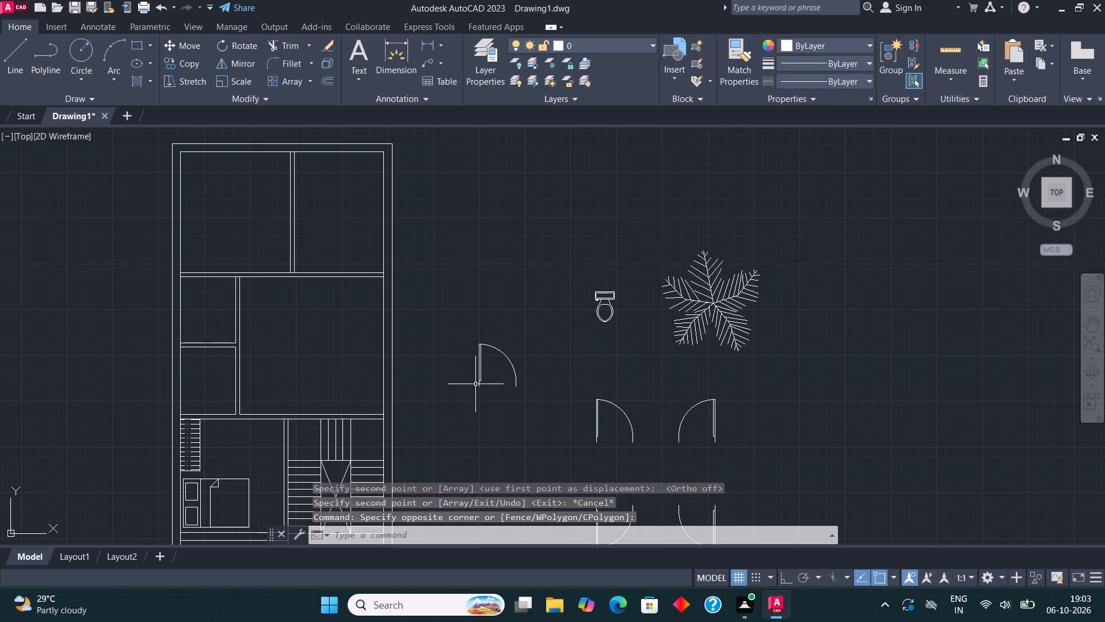
left_click_drag(477, 388, 473, 372)
left_click(241, 48)
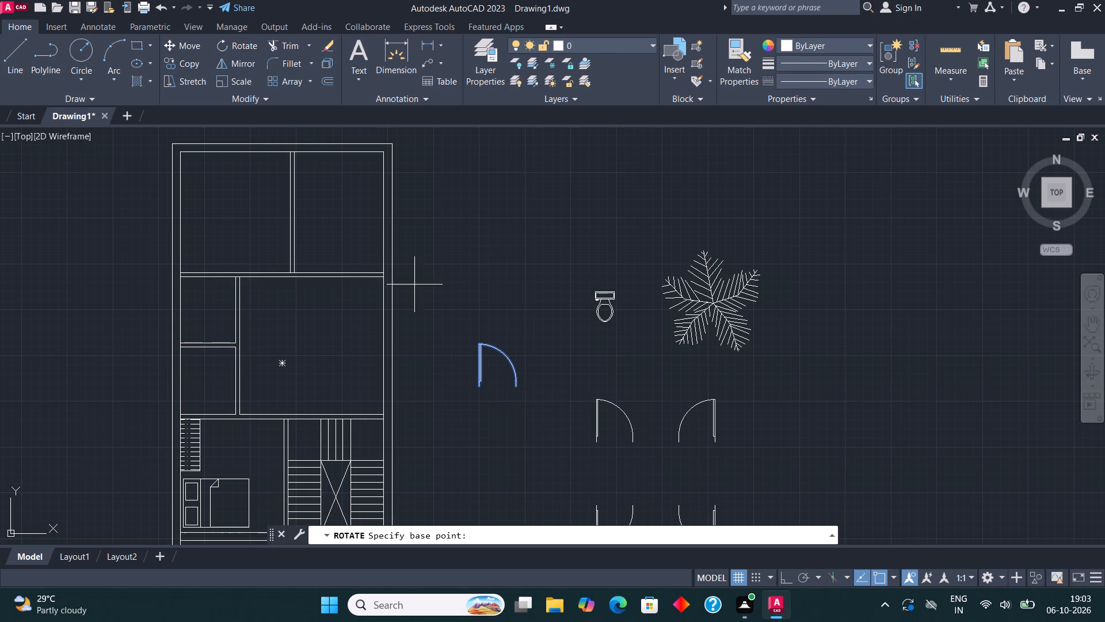
left_click(491, 384)
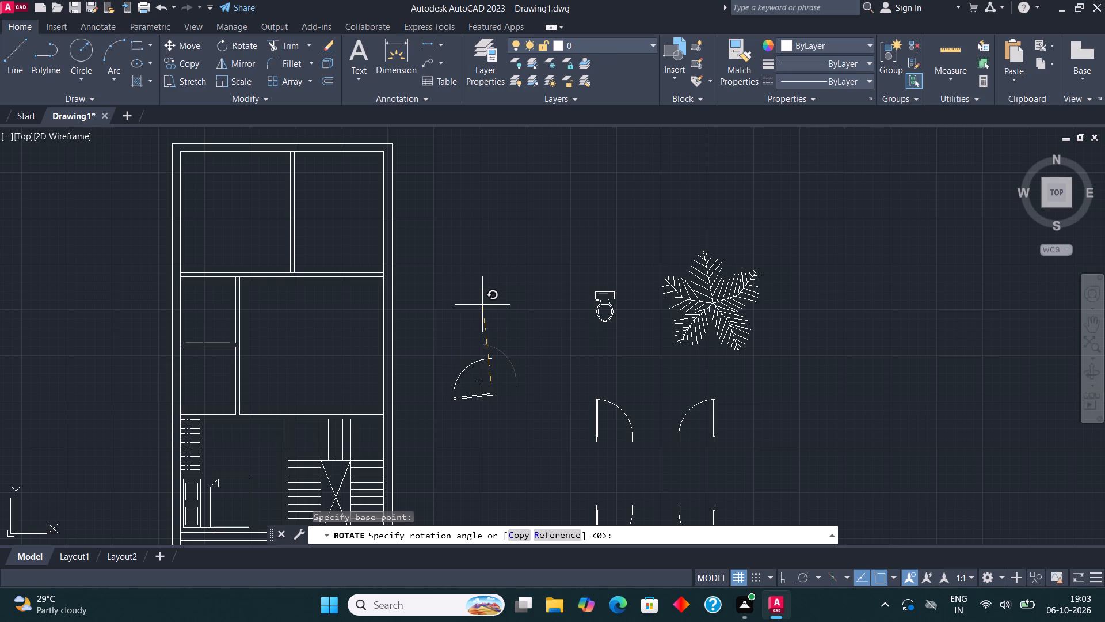
key("F8")
left_click(482, 305)
Mirror the rotated horizontal-leaf door about a horizontal line just north of it, keeping the original.
left_click_drag(473, 365, 473, 360)
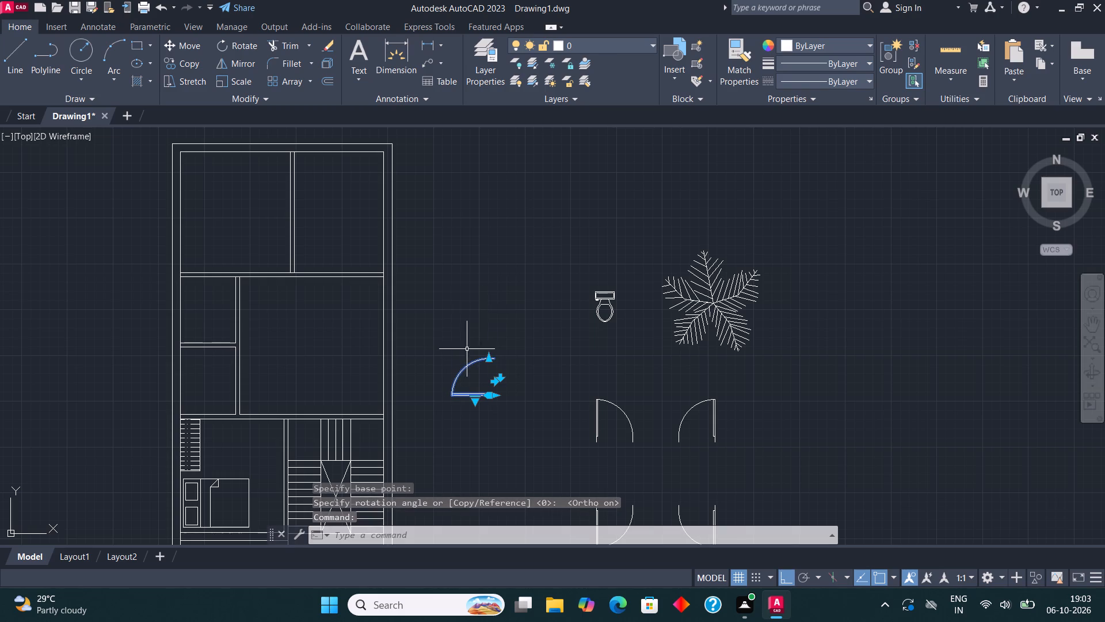
left_click(238, 59)
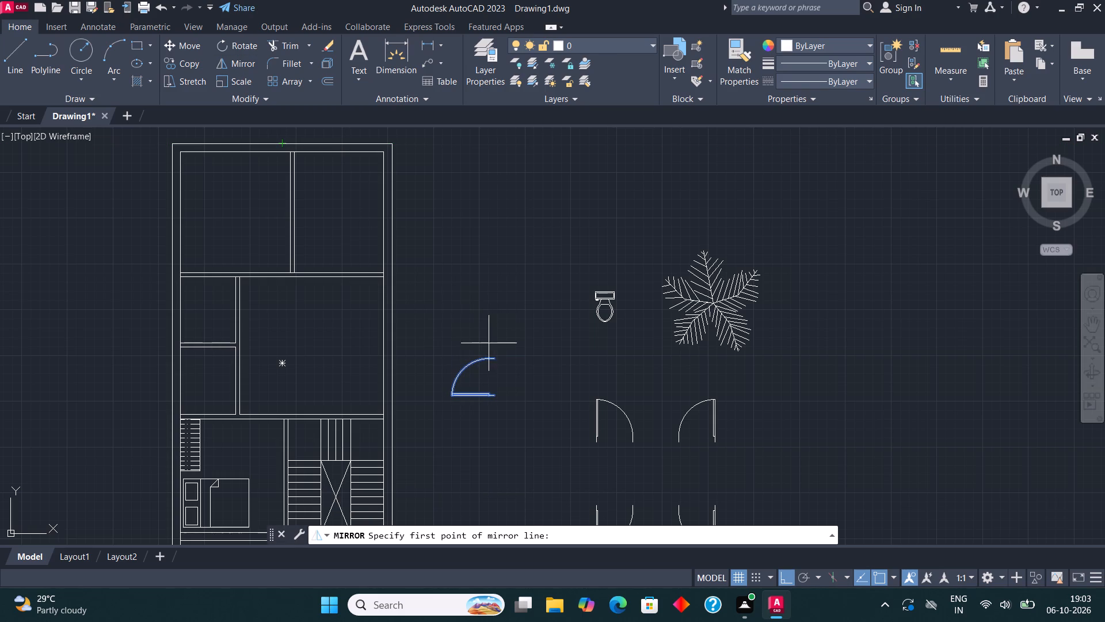
left_click(484, 340)
left_click(461, 346)
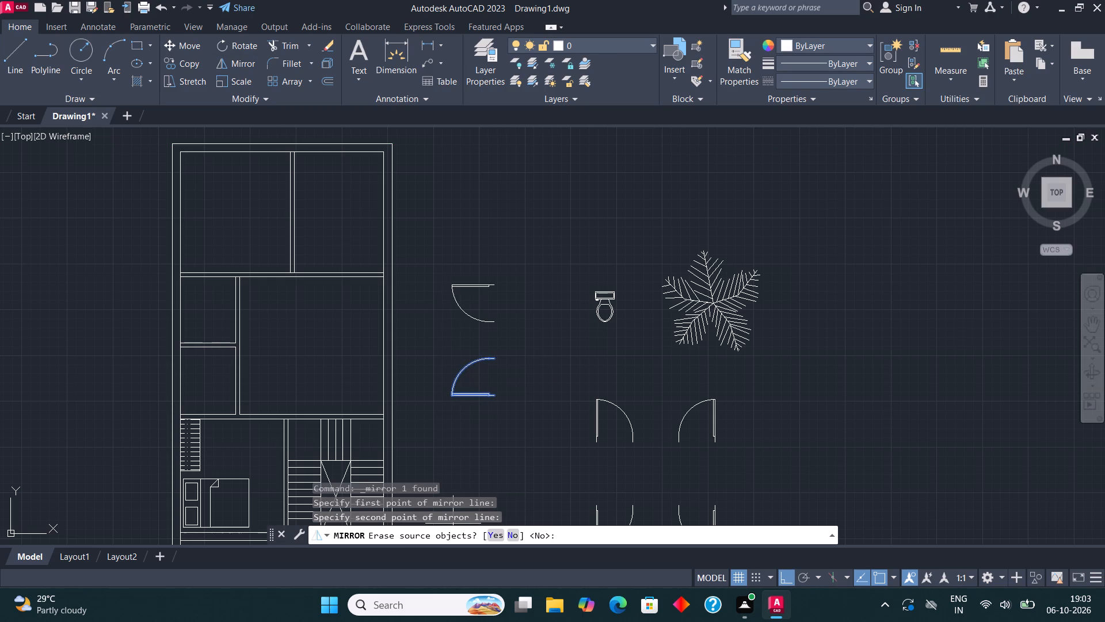
left_click(514, 532)
Mirror both horizontal-leaf doors about a vertical line just east of them, keeping the originals.
left_click_drag(469, 381, 466, 368)
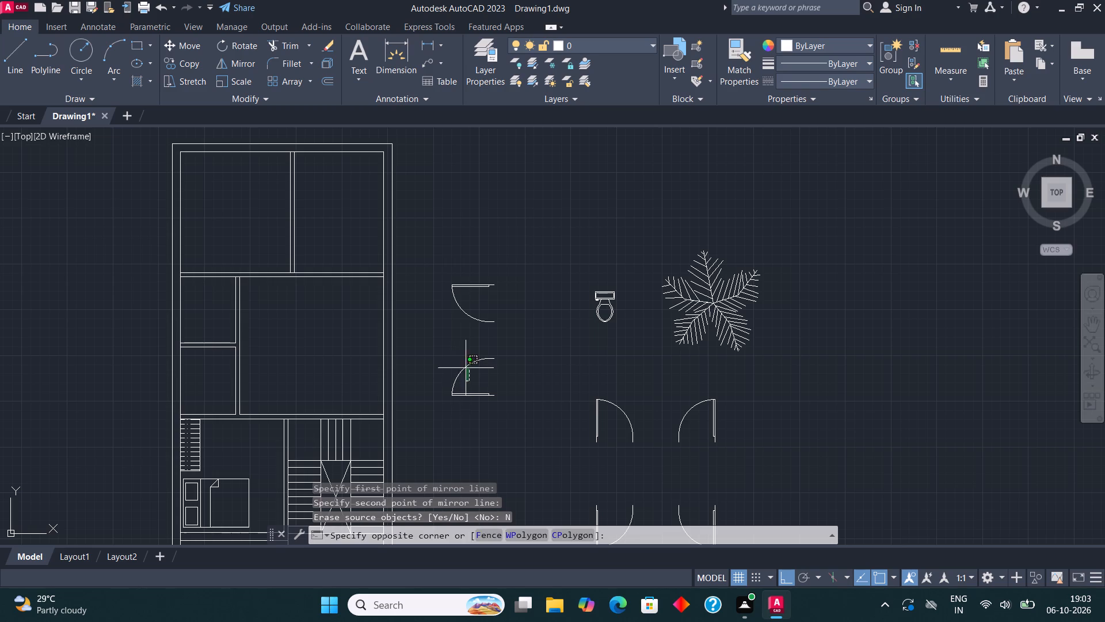
left_click(442, 271)
left_click(239, 65)
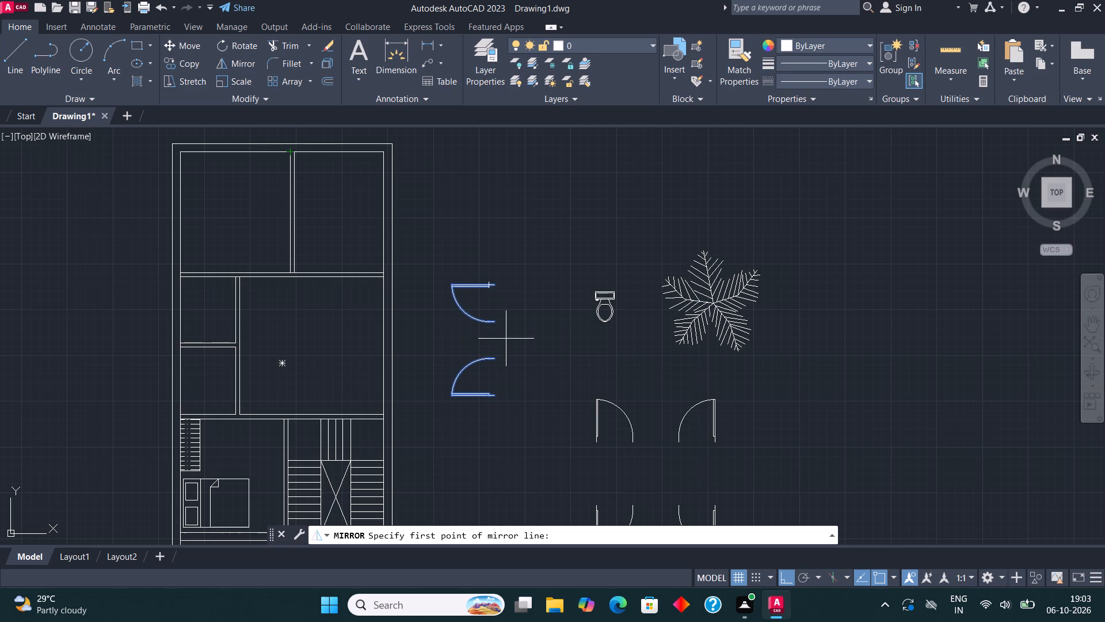
left_click(504, 342)
left_click(516, 374)
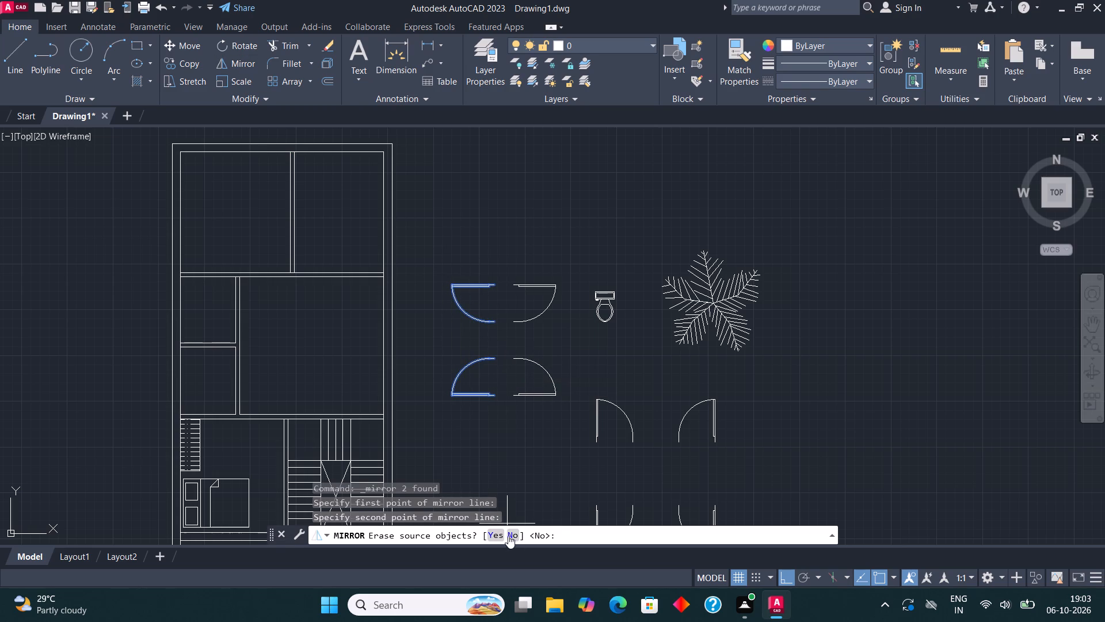
left_click(505, 533)
left_click(509, 532)
Copy the northeast vertical-leaf door into the wall south of the northwest room, with its hinge near the partition between the two north rooms.
scroll(722, 380, "down", 1)
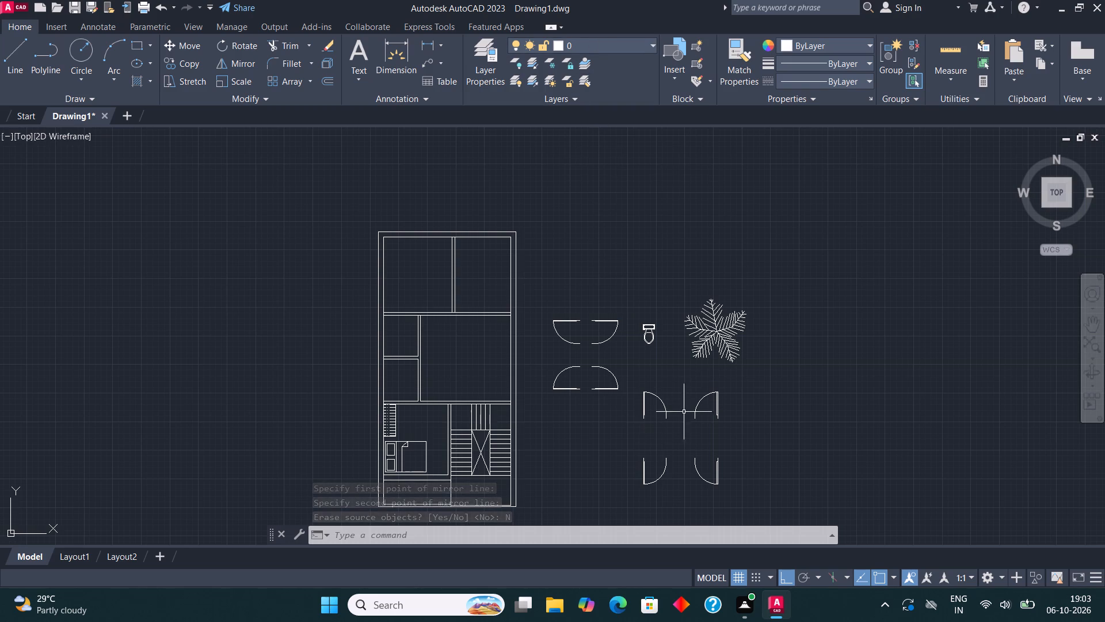
scroll(717, 415, "up", 1)
left_click(717, 412)
left_click(200, 67)
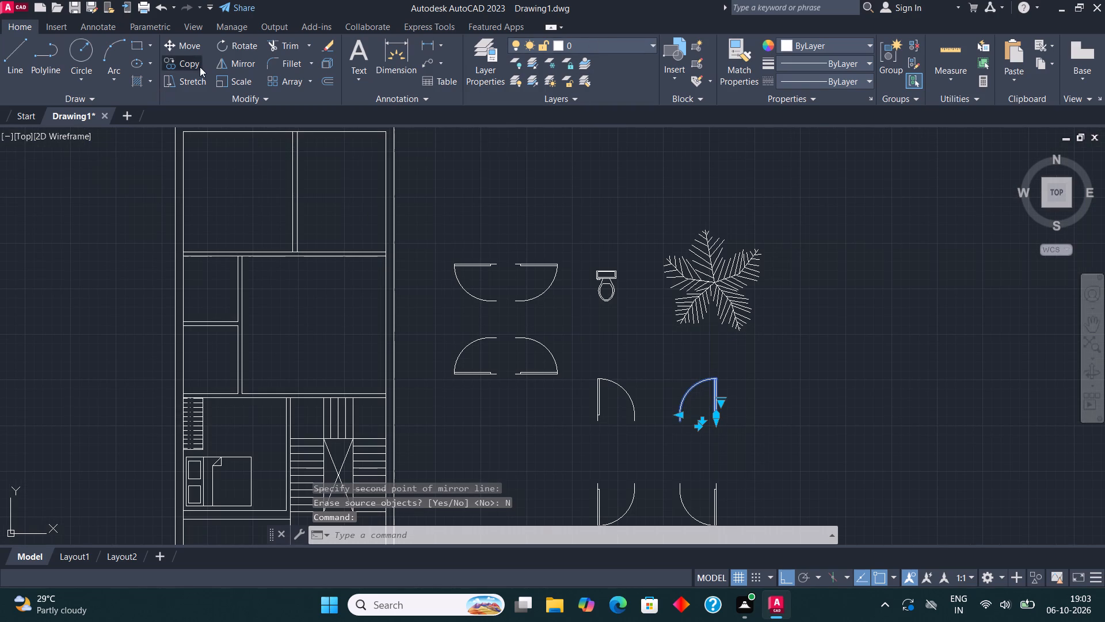
left_click(715, 424)
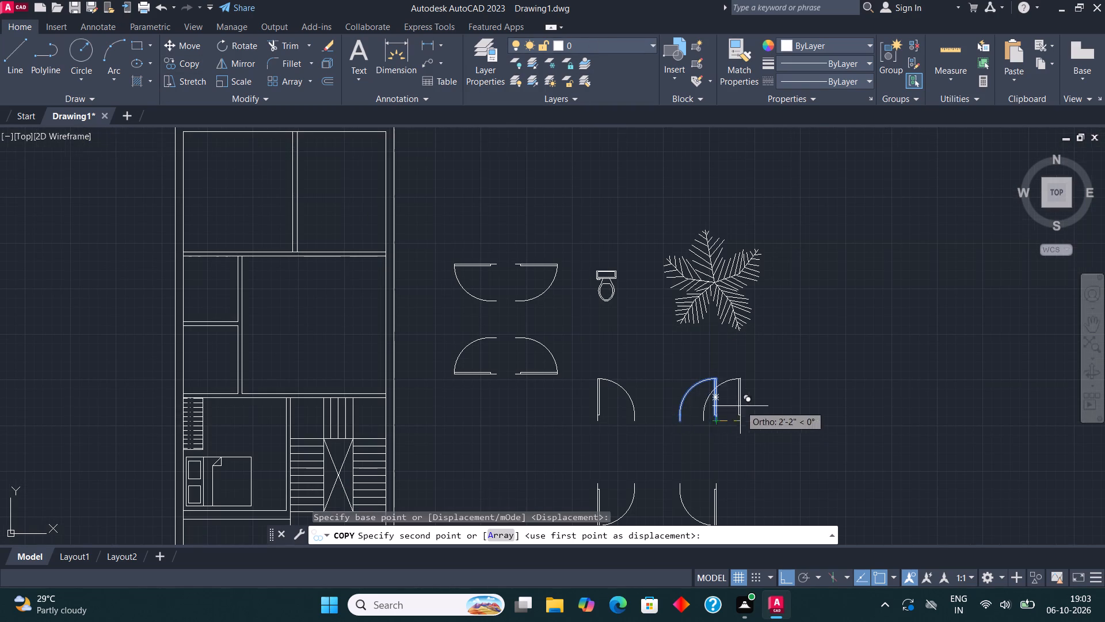
scroll(741, 408, "down", 3)
scroll(668, 400, "up", 3)
key("F8")
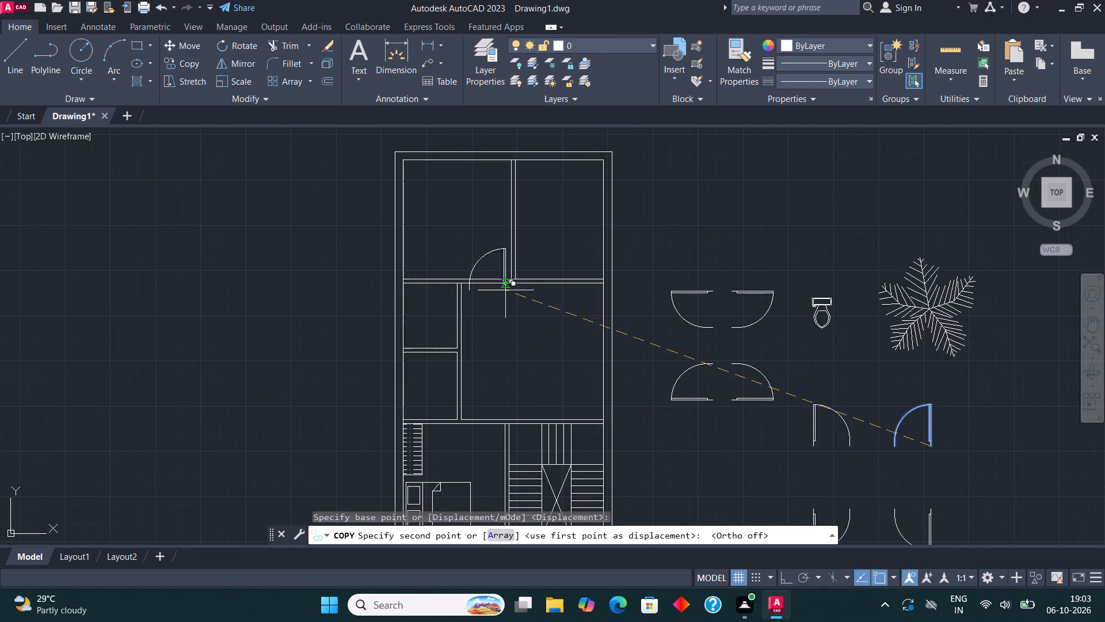
scroll(490, 270, "up", 3)
left_click(556, 328)
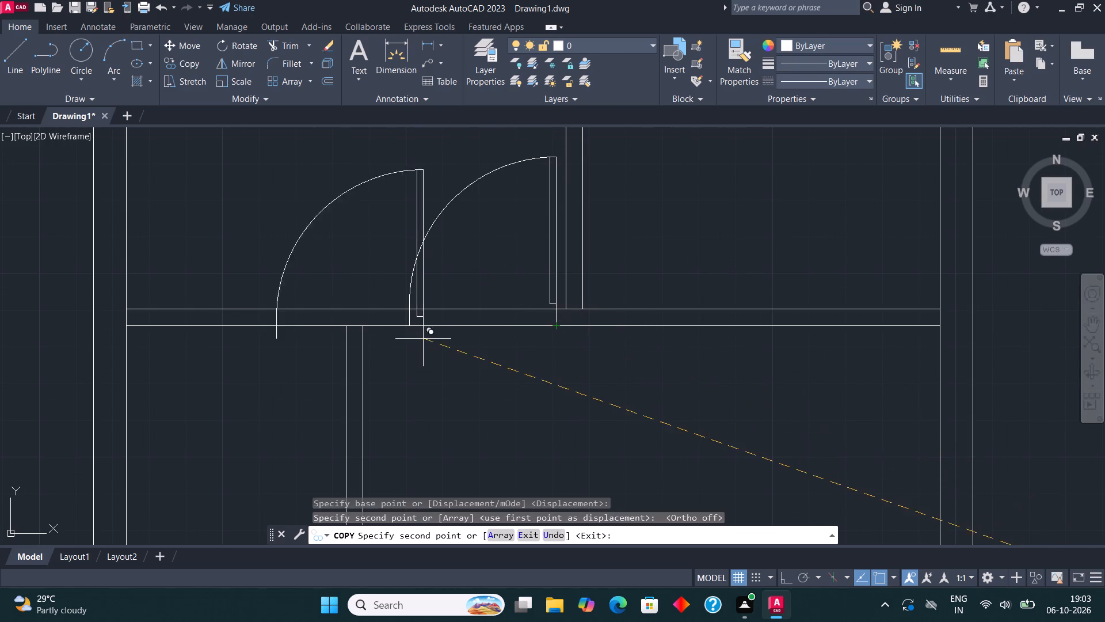
scroll(420, 339, "down", 1)
key("Escape")
Draw two short vertical lines across the wall south of the northeast room to mark the sides of an opening.
scroll(449, 345, "down", 1)
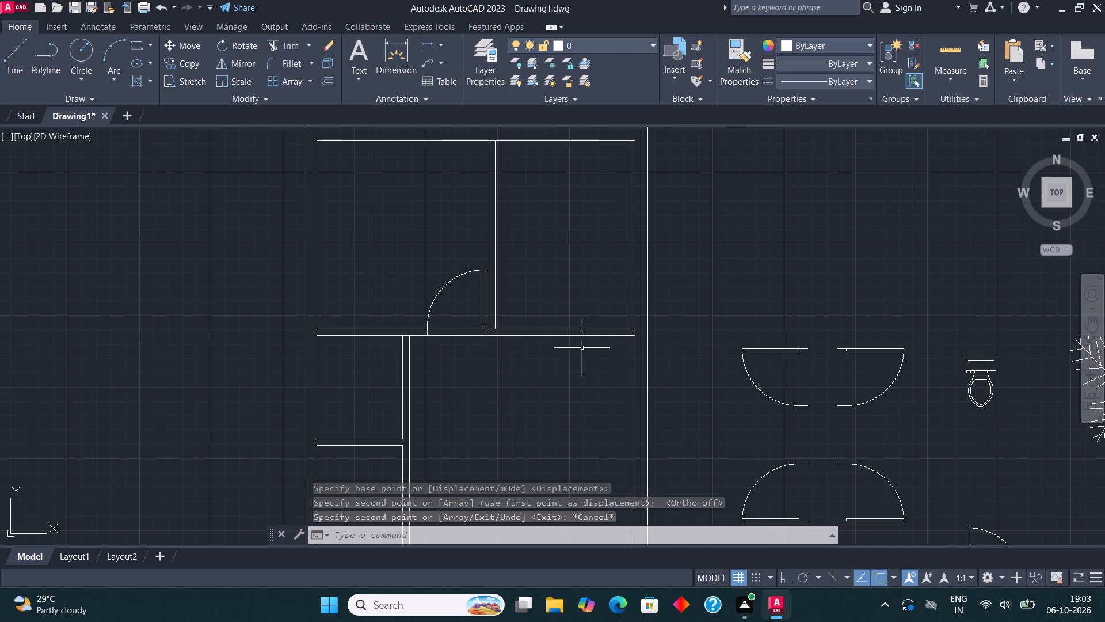
scroll(582, 348, "up", 2)
left_click(14, 51)
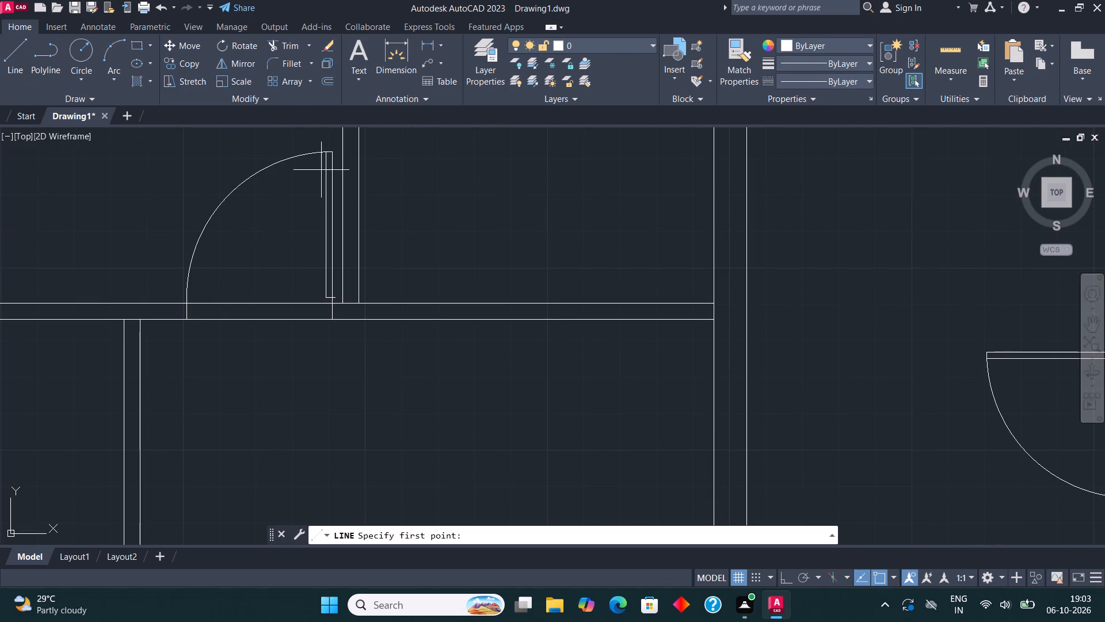
left_click(585, 307)
left_click(586, 318)
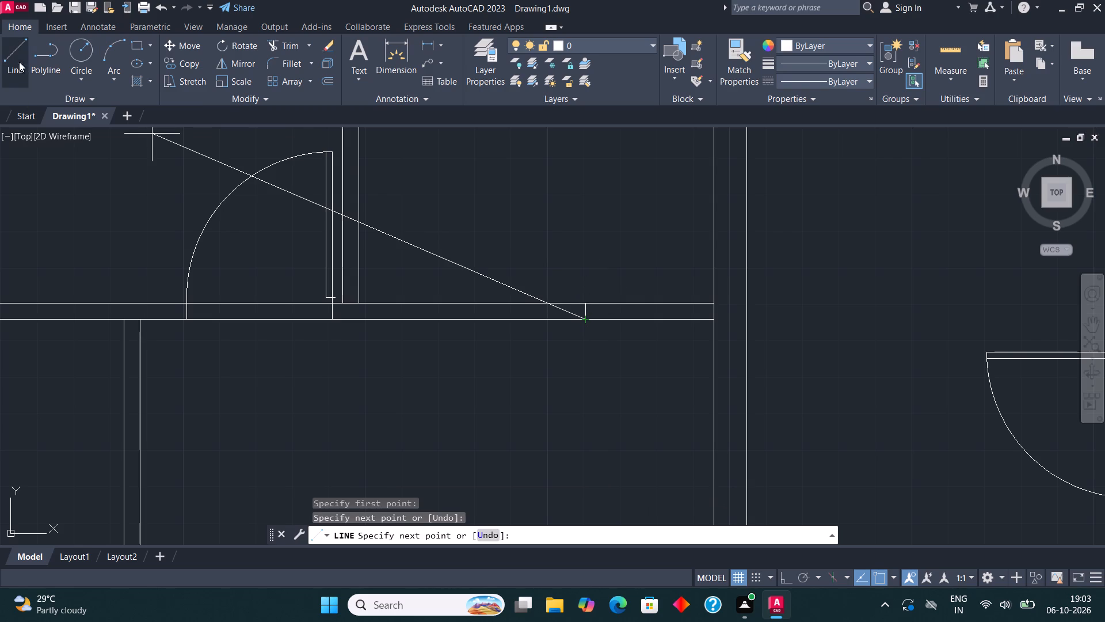
left_click(14, 52)
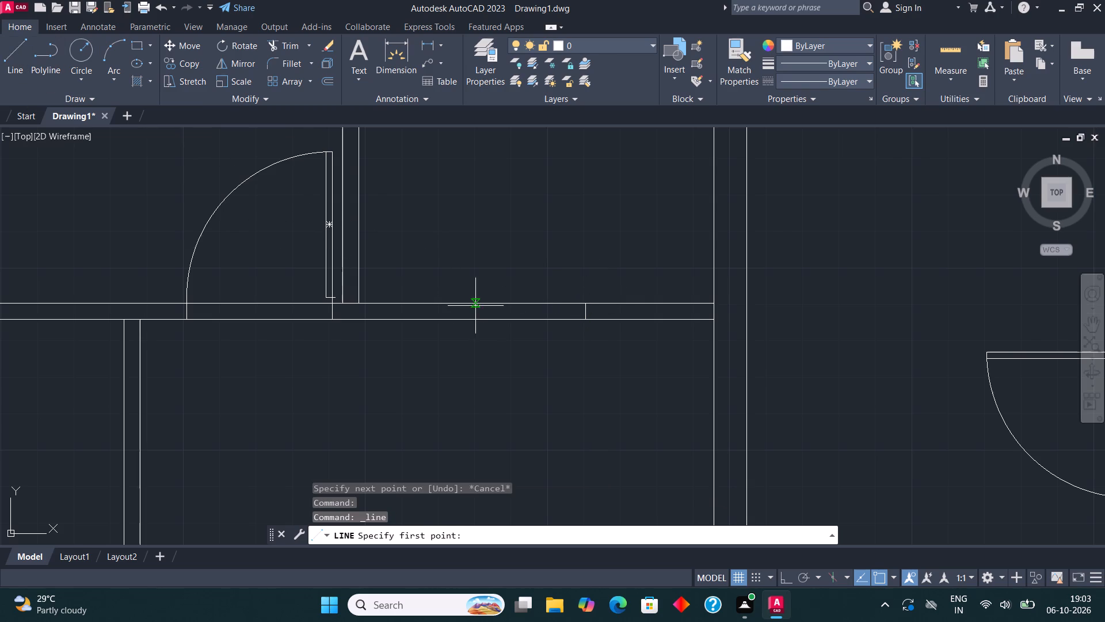
left_click(451, 301)
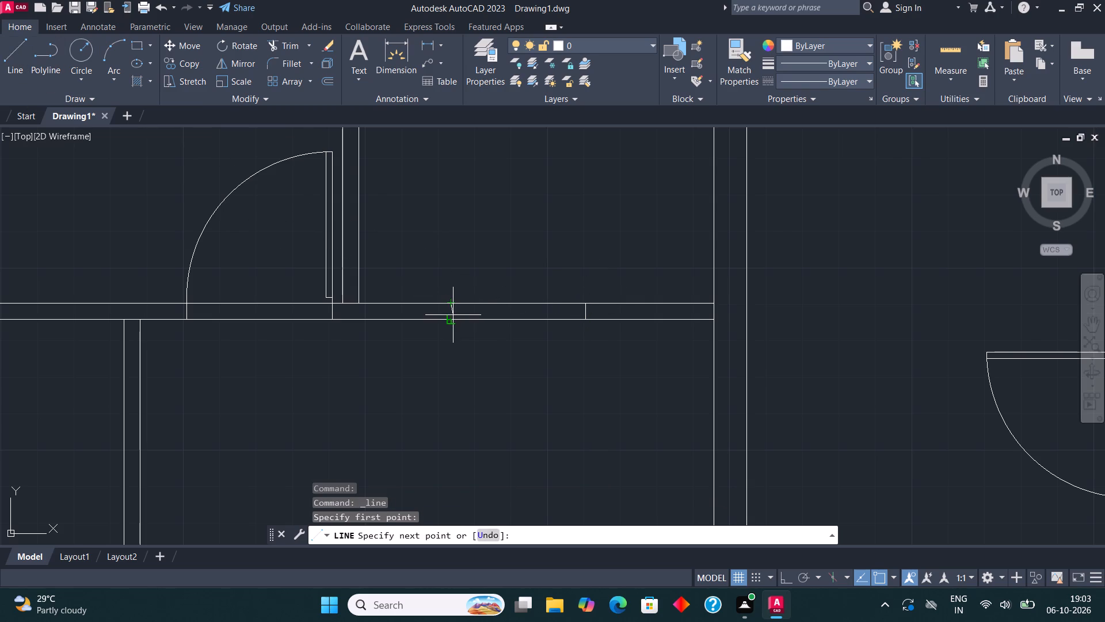
left_click(449, 322)
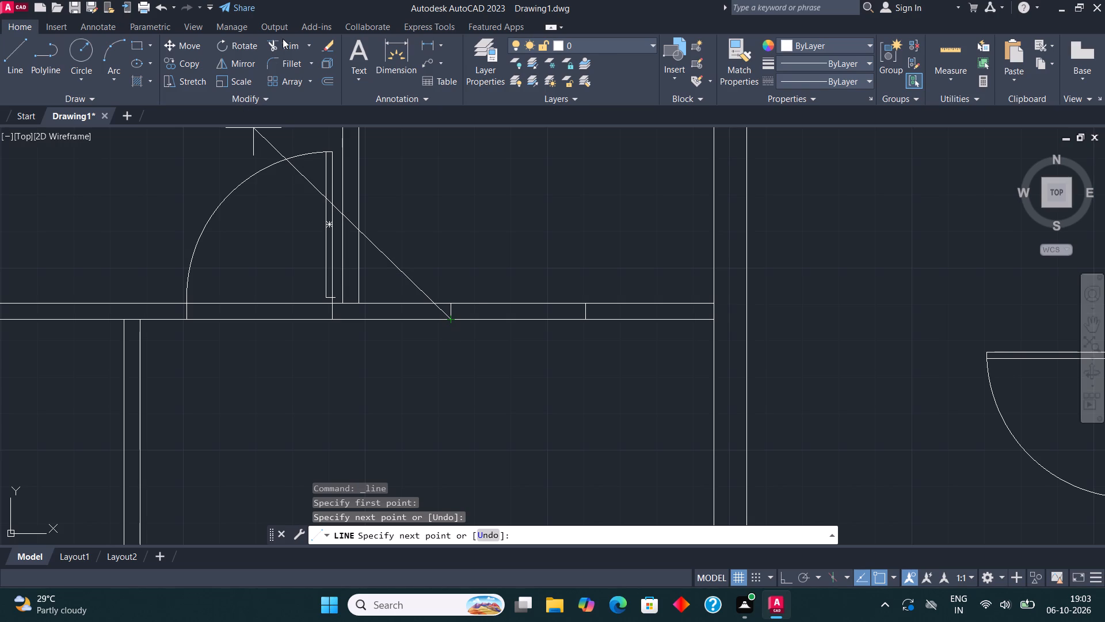
Trim both wall lines between the two short lines to open the wall south of the northeast room.
left_click(283, 39)
left_click_drag(498, 348, 497, 339)
left_click(496, 249)
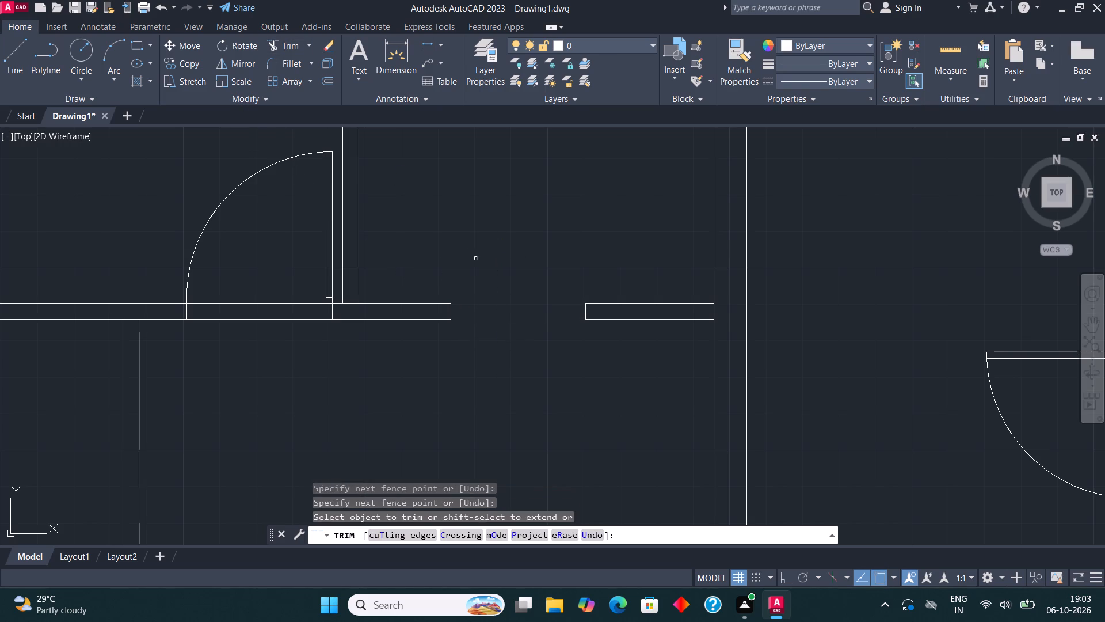
scroll(471, 322, "down", 5)
key("Escape")
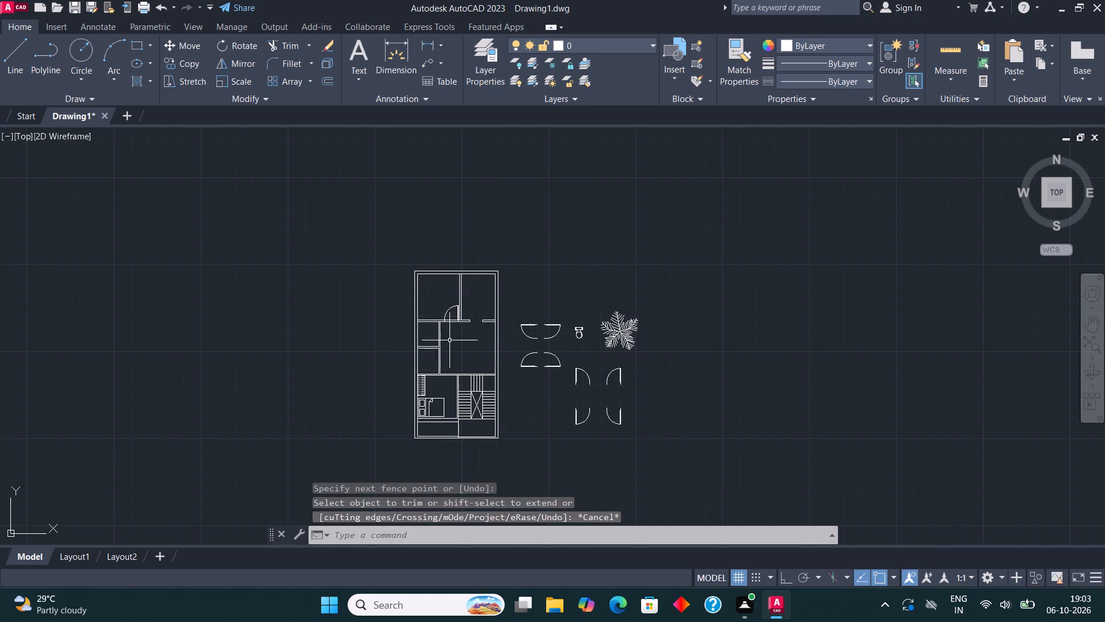
Copy the northwest horizontal-leaf door onto the east wall of the northern small room, just below its north corner.
middle_click_drag(450, 340, 473, 310)
scroll(487, 353, "up", 1)
middle_click_drag(607, 312, 635, 341)
scroll(618, 297, "up", 1)
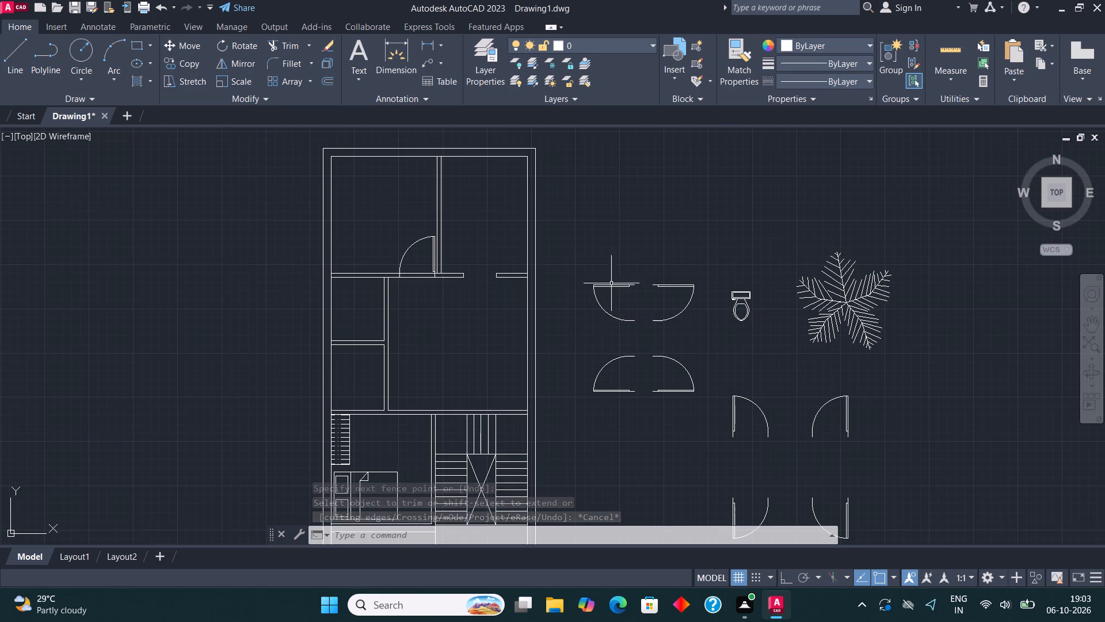
scroll(612, 293, "up", 1)
left_click(613, 293)
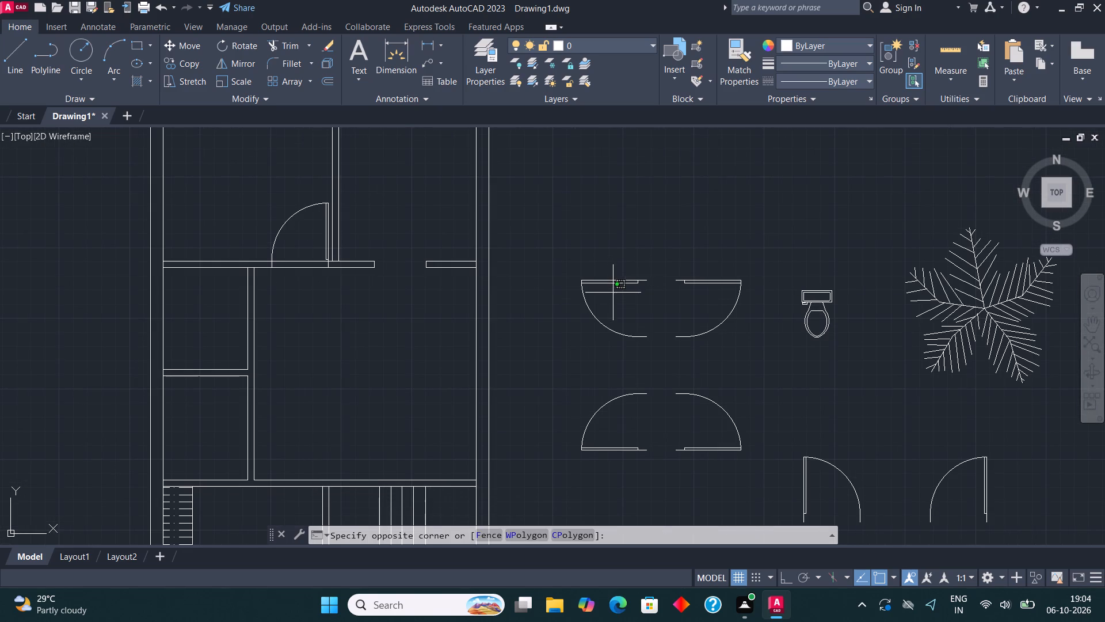
left_click(587, 266)
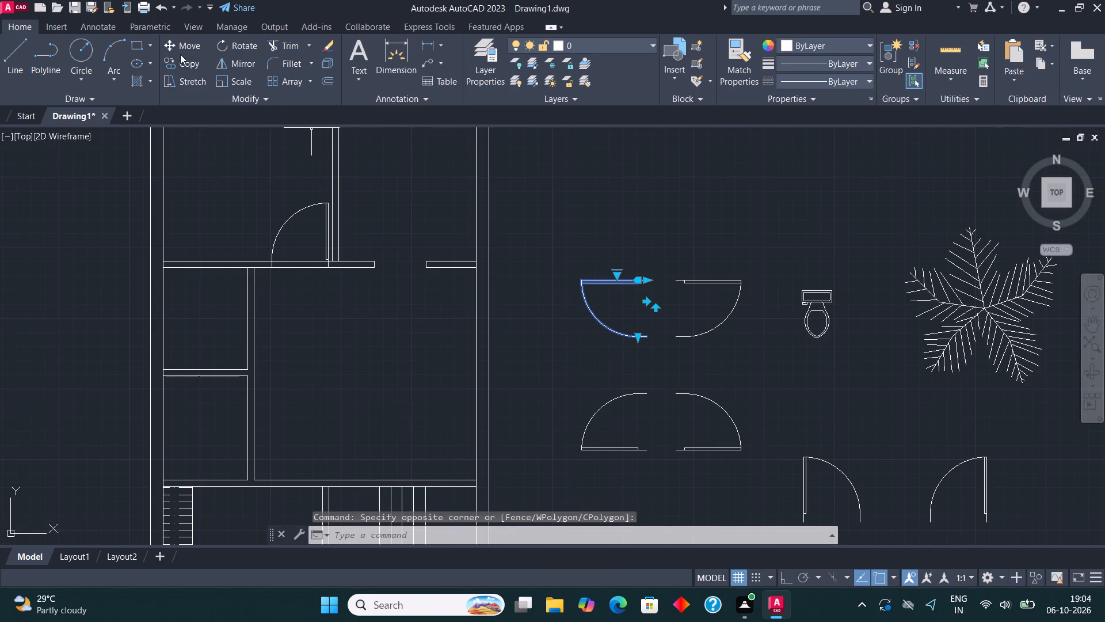
left_click(189, 62)
left_click(648, 279)
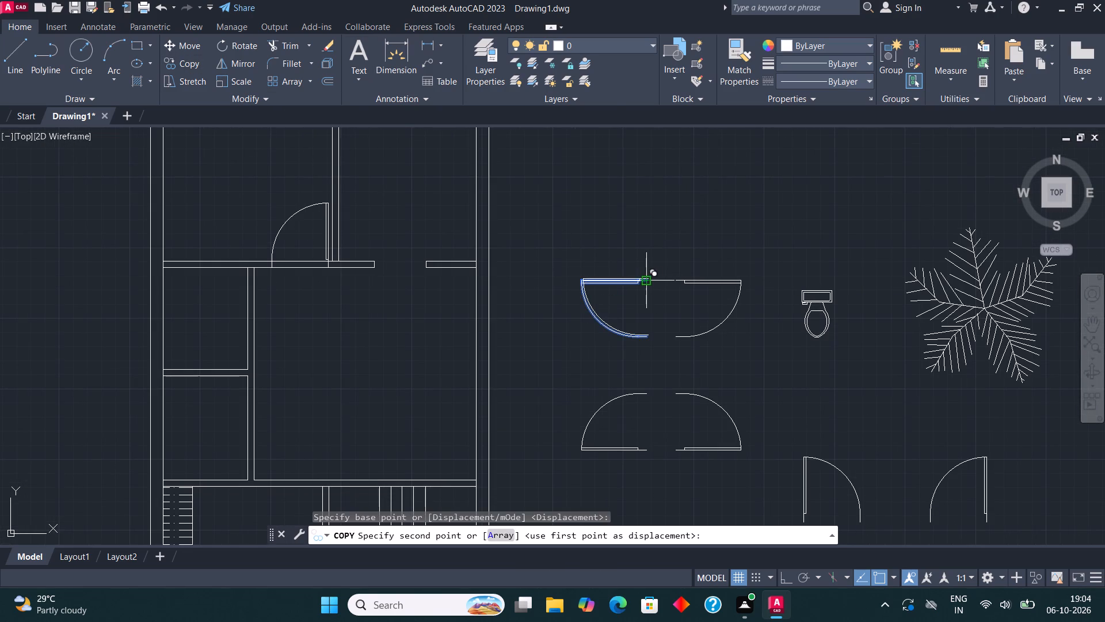
scroll(231, 264, "up", 3)
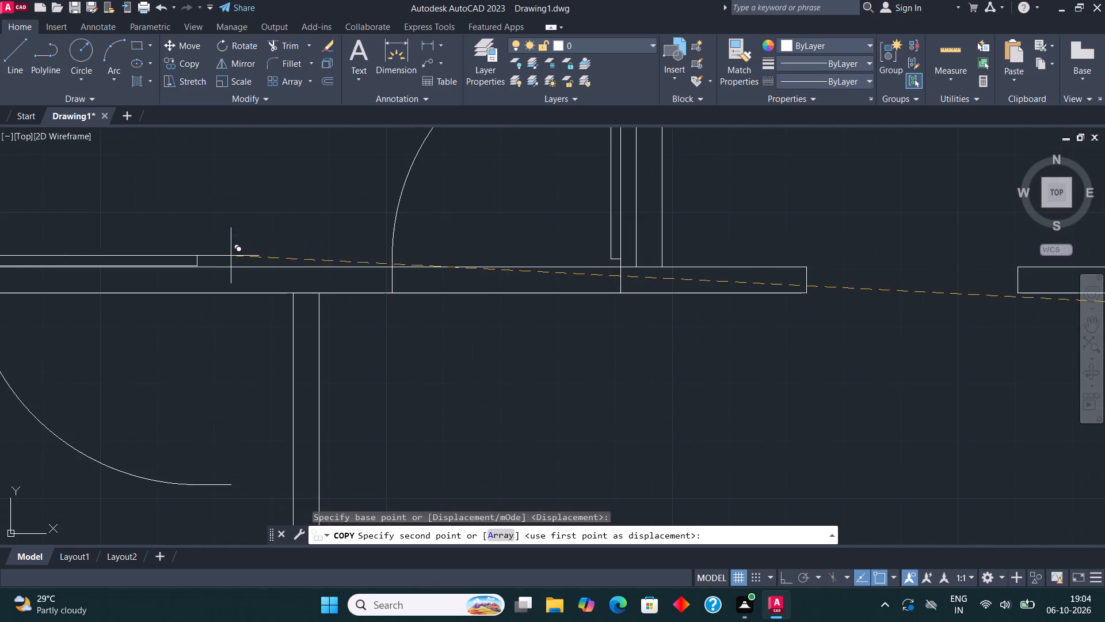
left_click(318, 319)
scroll(521, 215, "down", 1)
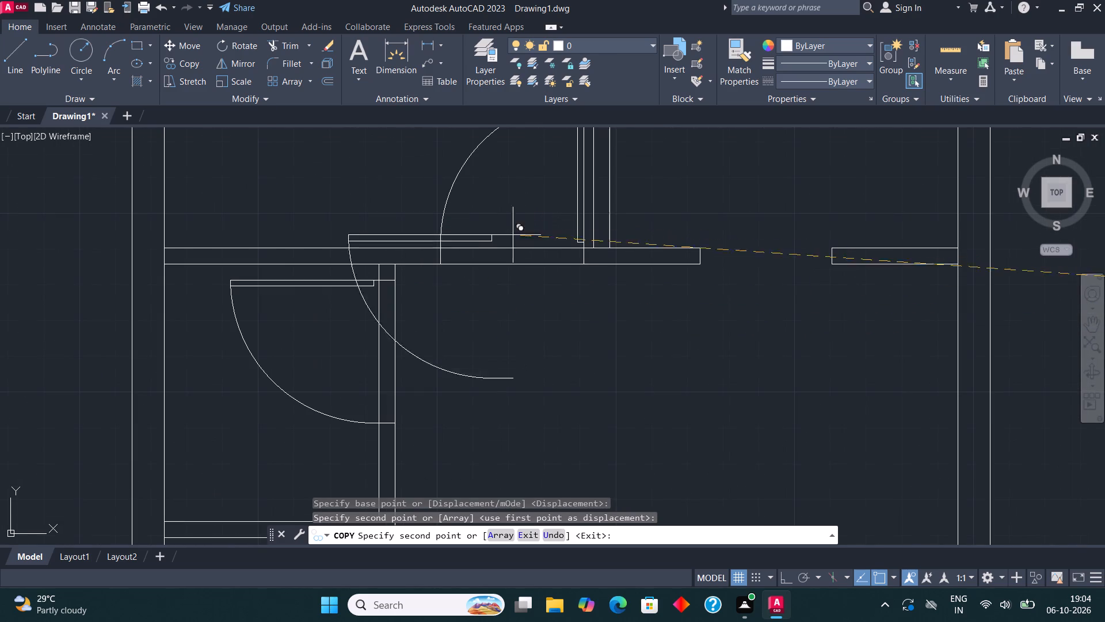
key("Escape")
Scale down the door in the northern small room about its hinge-side end on the east wall.
left_click(326, 287)
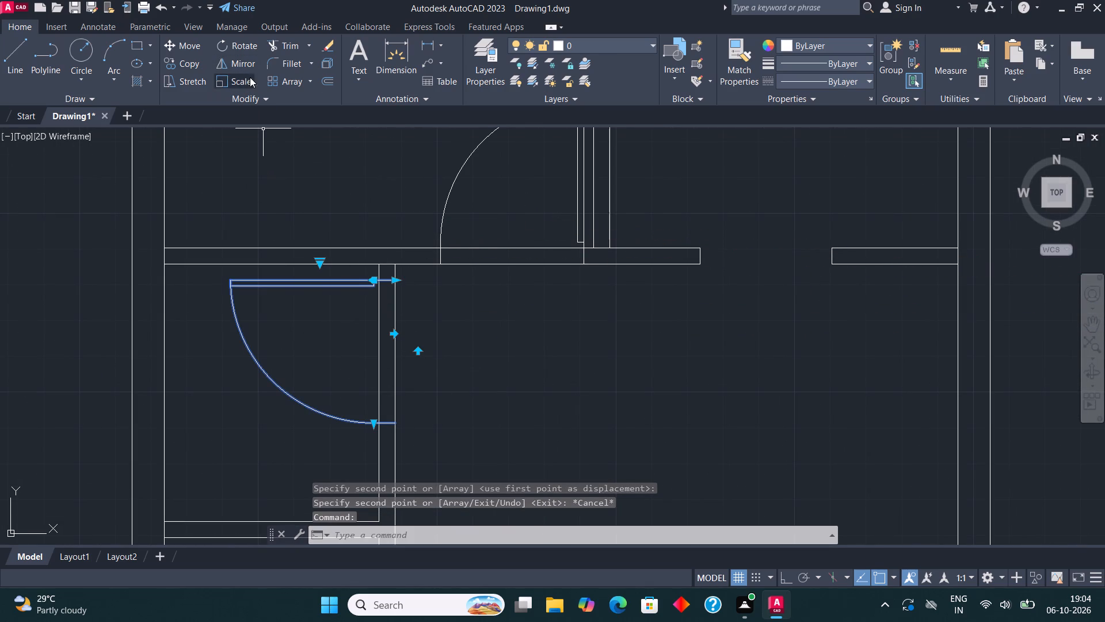
left_click(247, 79)
left_click(399, 282)
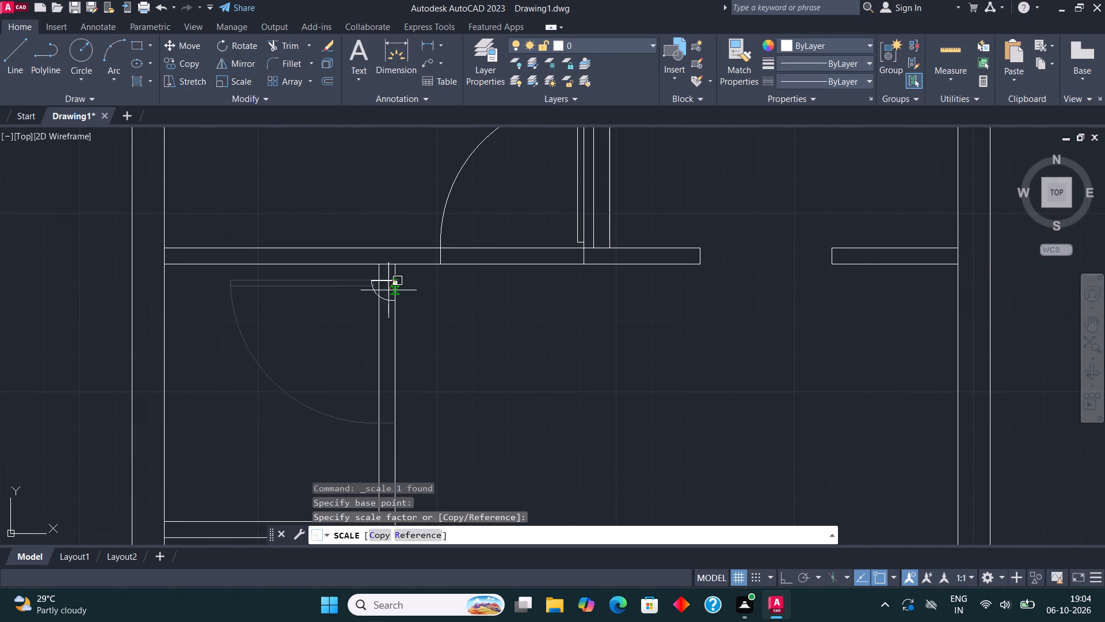
left_click(356, 320)
Copy the northeast vertical-leaf door into the south wall of the southern small room, with its hinge near the room's east wall.
scroll(536, 142, "down", 2)
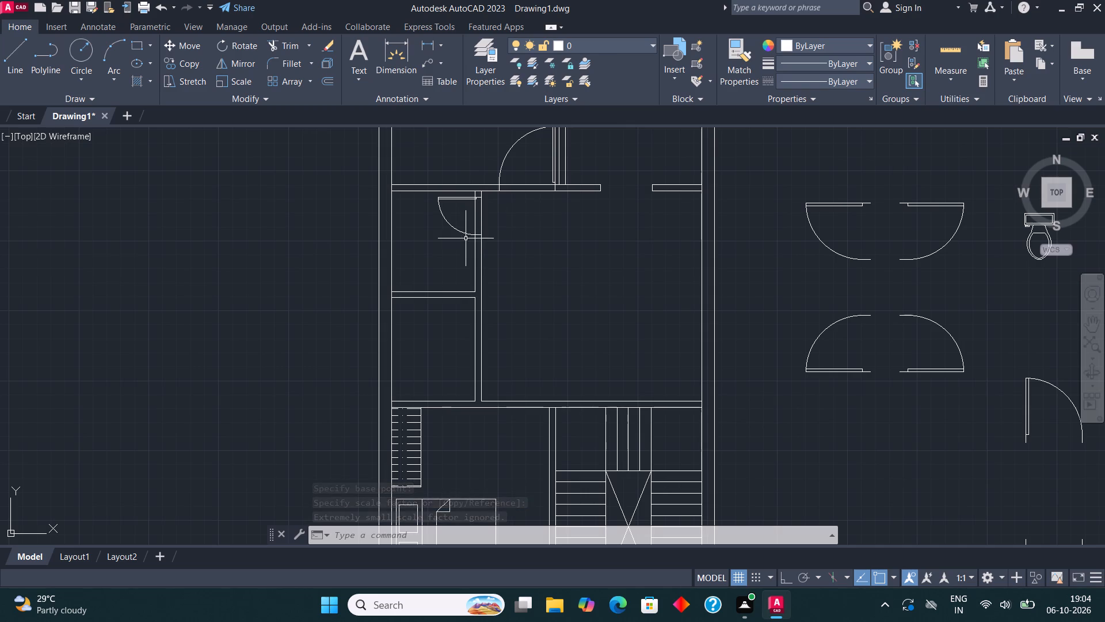
scroll(472, 253, "down", 1)
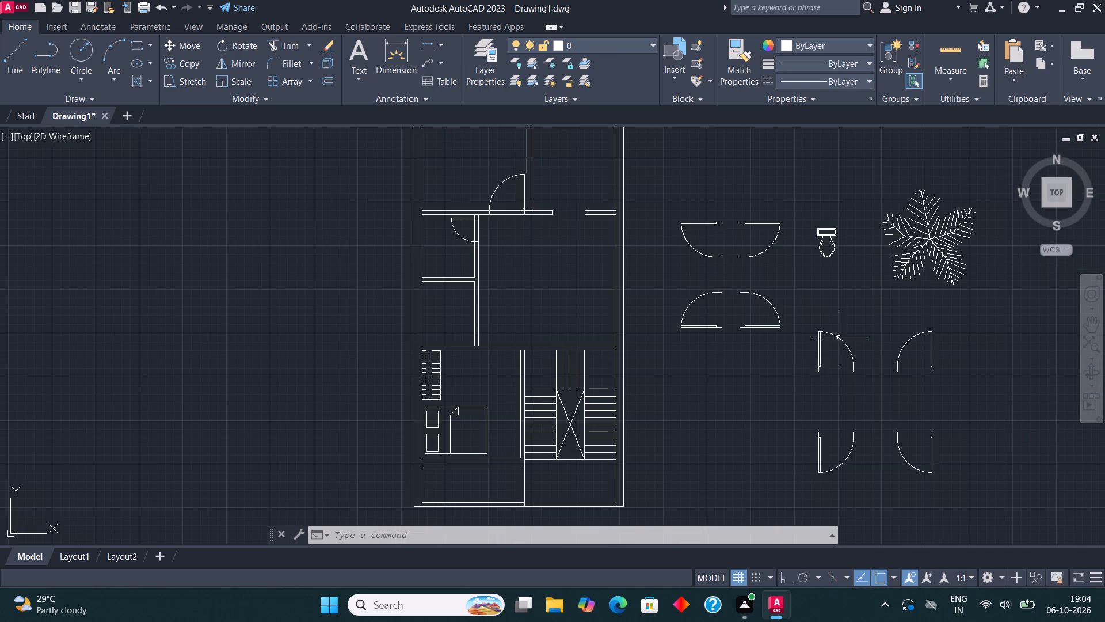
scroll(848, 396, "up", 1)
left_click_drag(981, 358, 976, 348)
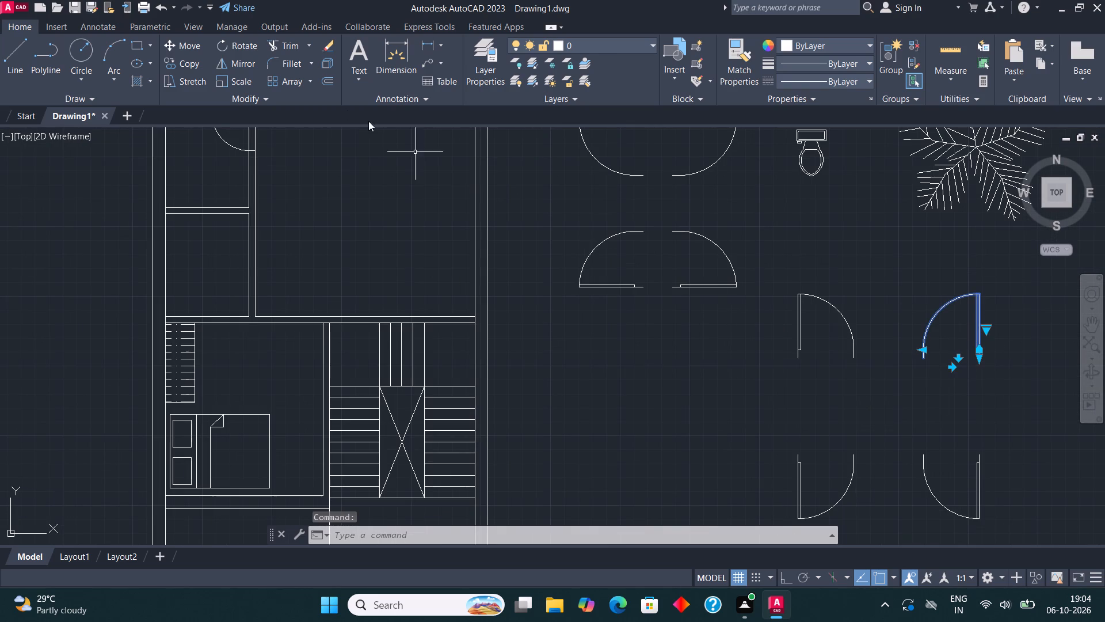
left_click(190, 68)
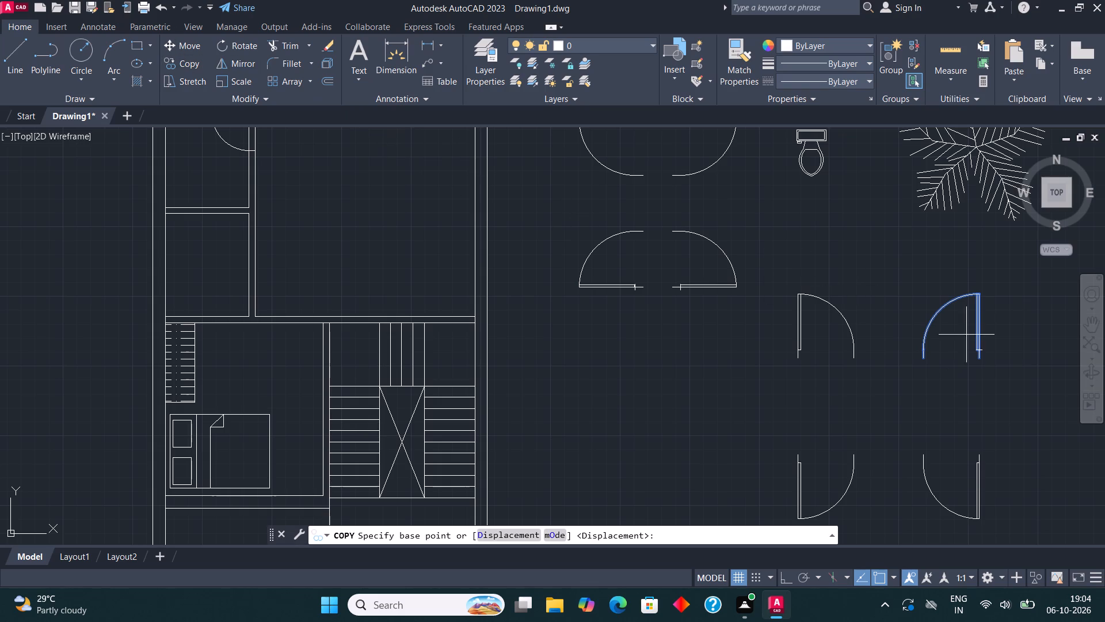
left_click(977, 359)
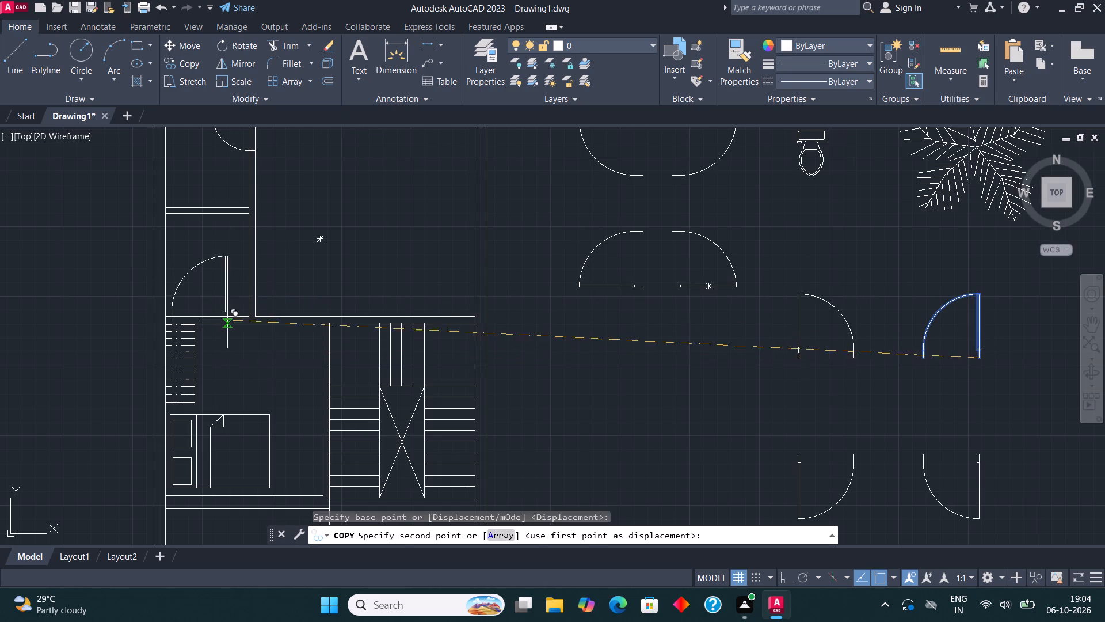
scroll(224, 318, "up", 4)
left_click(349, 342)
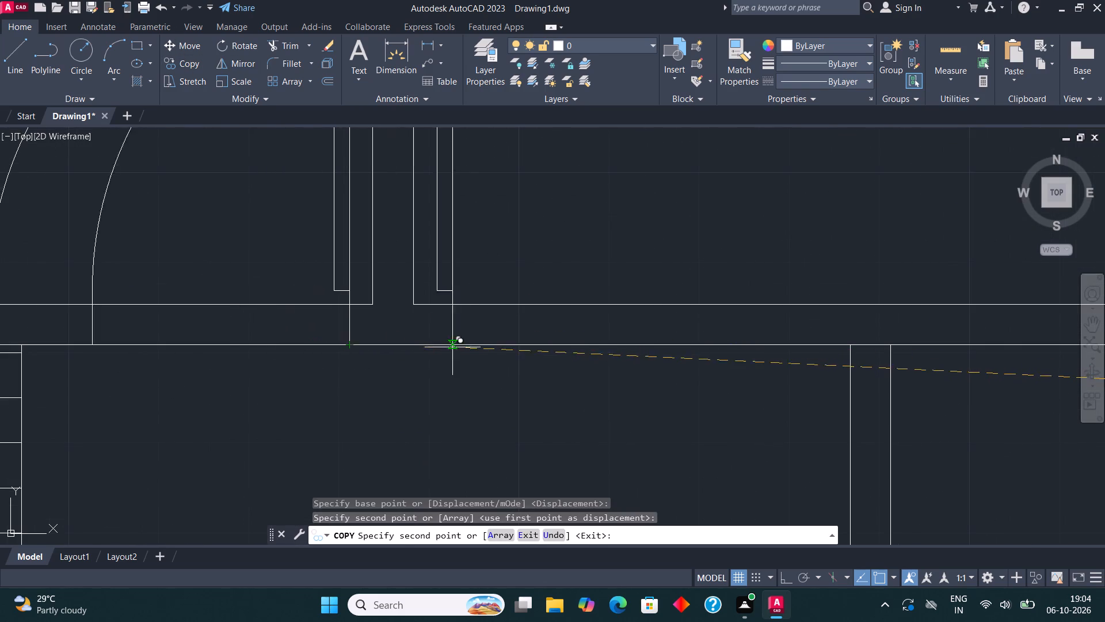
scroll(538, 338, "down", 3)
key("Escape")
Scale down the door in the southern small room about its hinge-side end on the south wall.
scroll(444, 297, "up", 1)
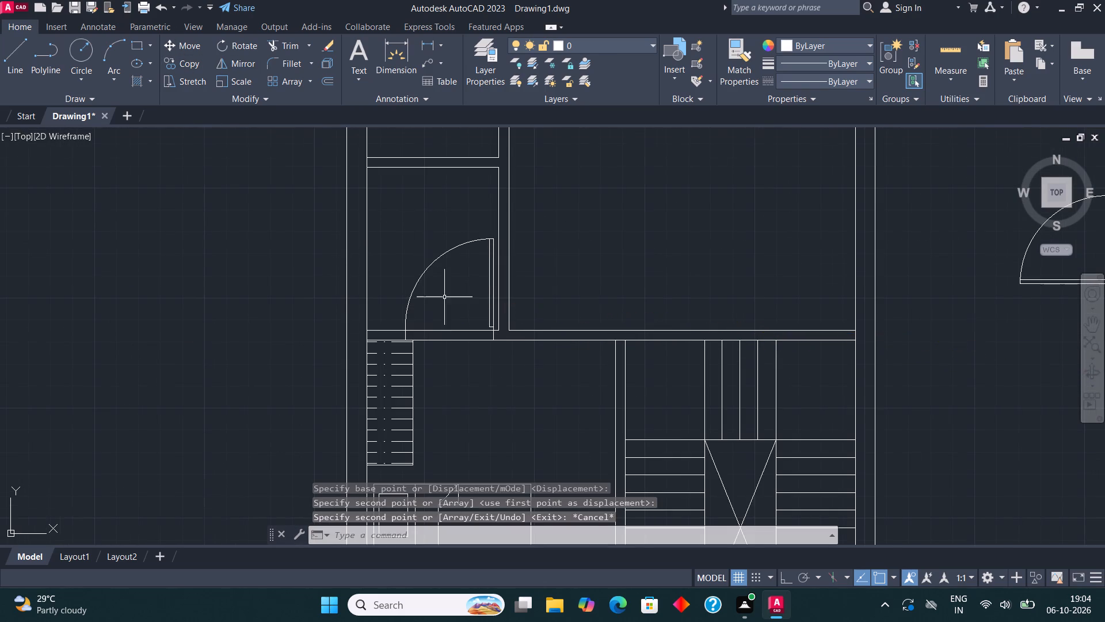
left_click_drag(444, 297, 433, 279)
left_click(385, 219)
left_click(243, 82)
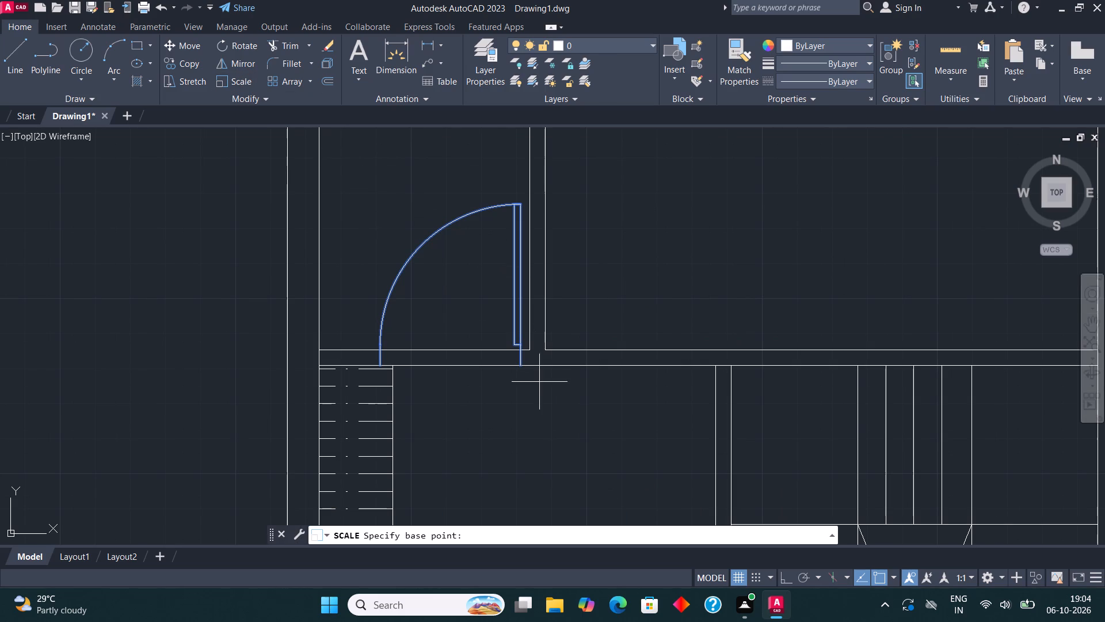
left_click(523, 368)
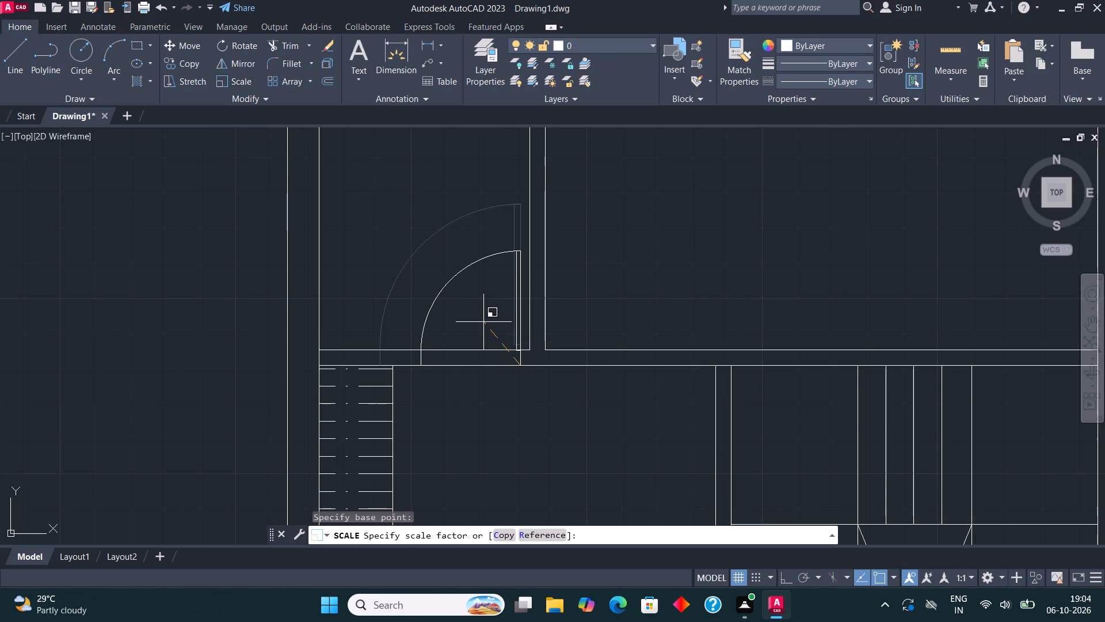
left_click(483, 322)
Copy the southeast vertical-leaf door into the bedroom's north wall, hinged near the east wall and swinging into the bedroom.
scroll(500, 306, "down", 2)
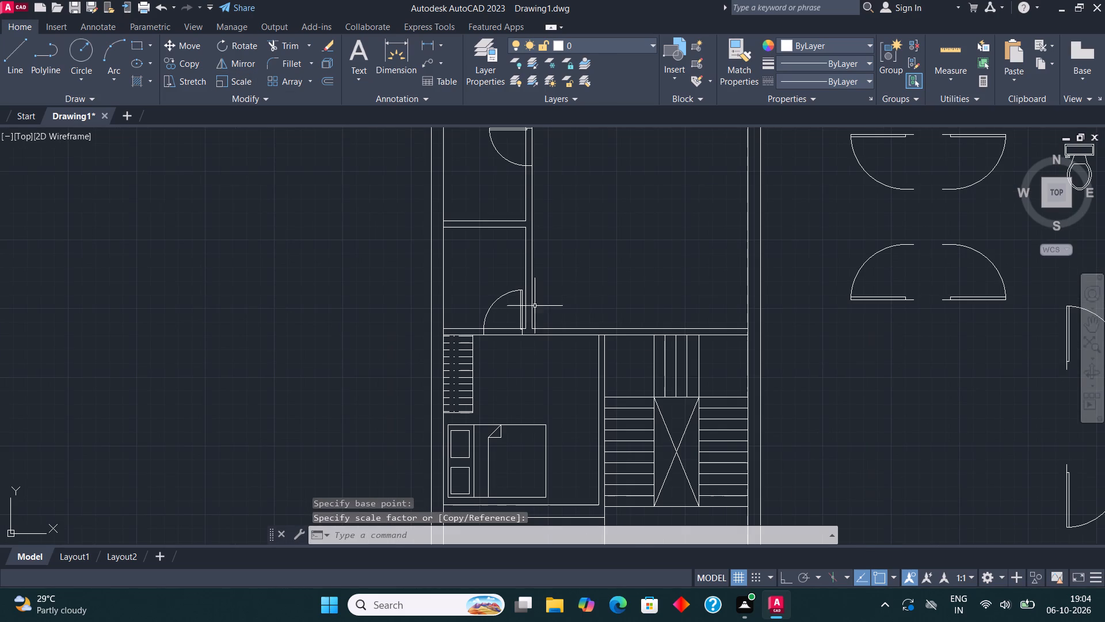
middle_click_drag(524, 251, 456, 218)
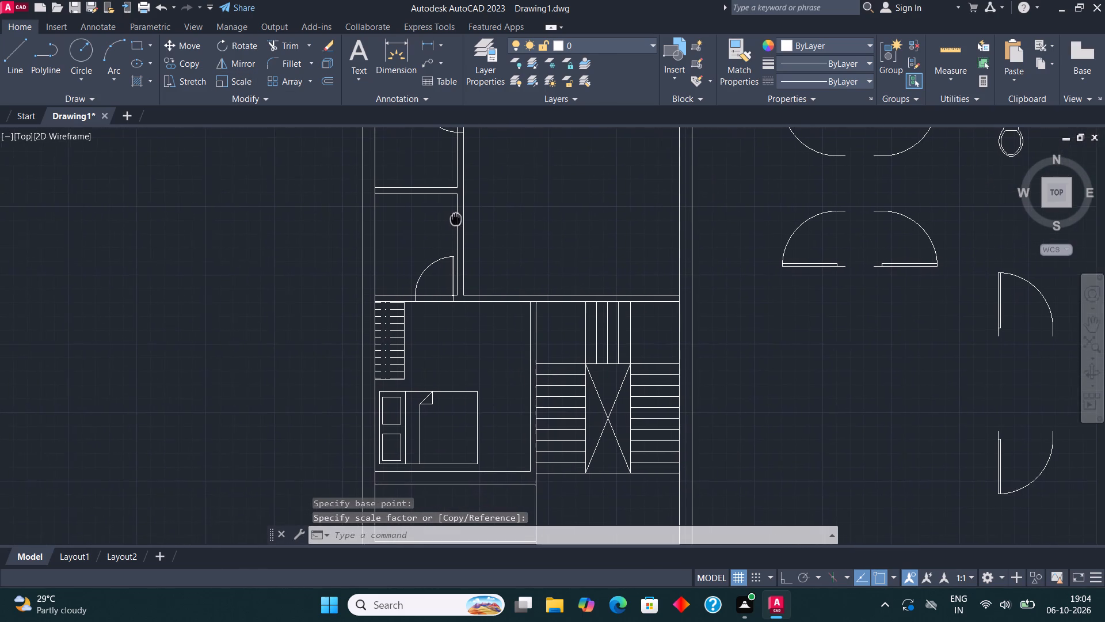
middle_click_drag(456, 218, 458, 219)
scroll(538, 324, "up", 1)
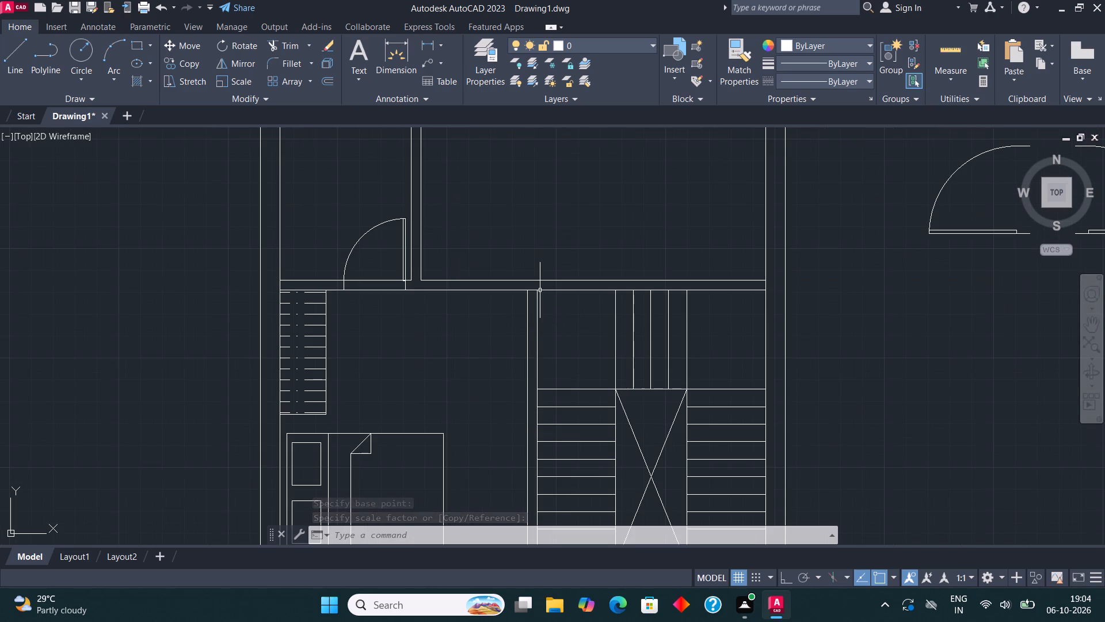
middle_click_drag(527, 285, 466, 303)
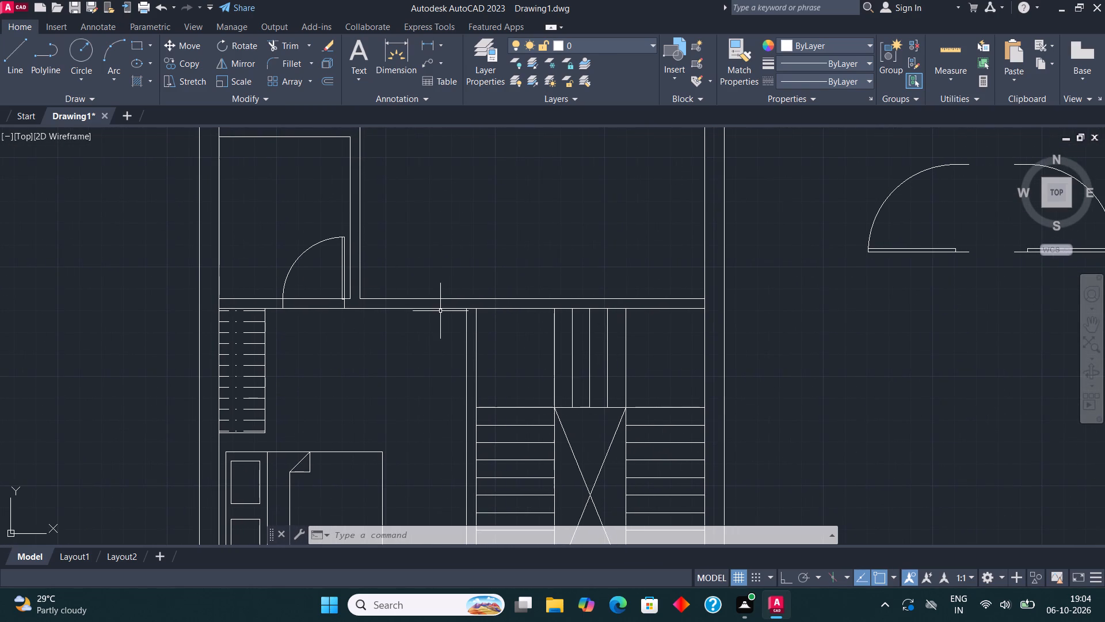
scroll(447, 345, "down", 1)
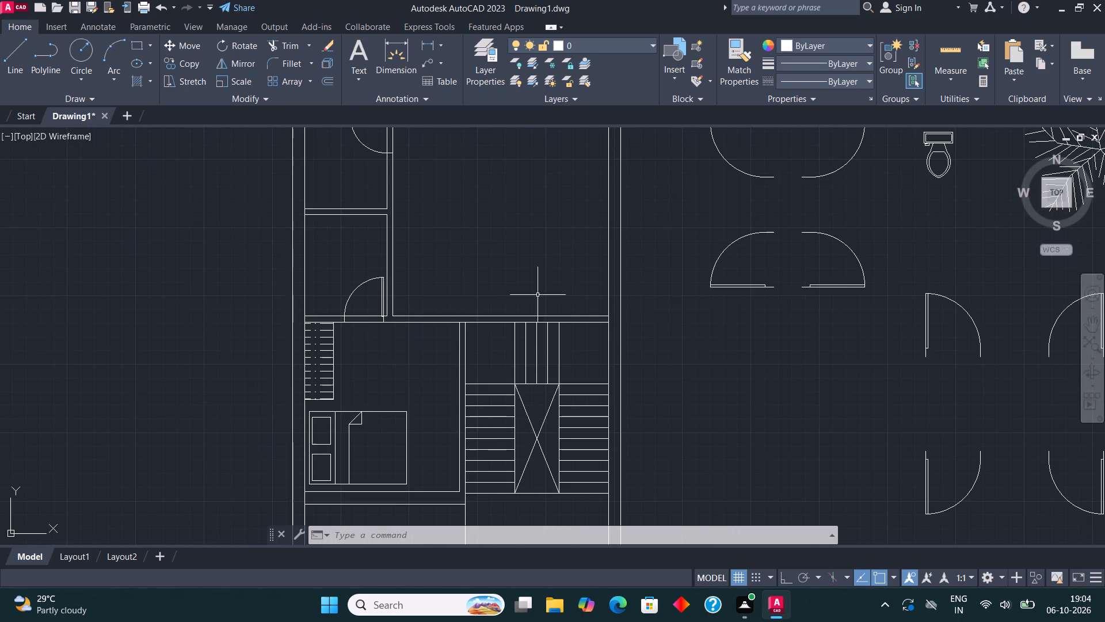
scroll(528, 295, "down", 1)
scroll(881, 448, "up", 1)
left_click(890, 407)
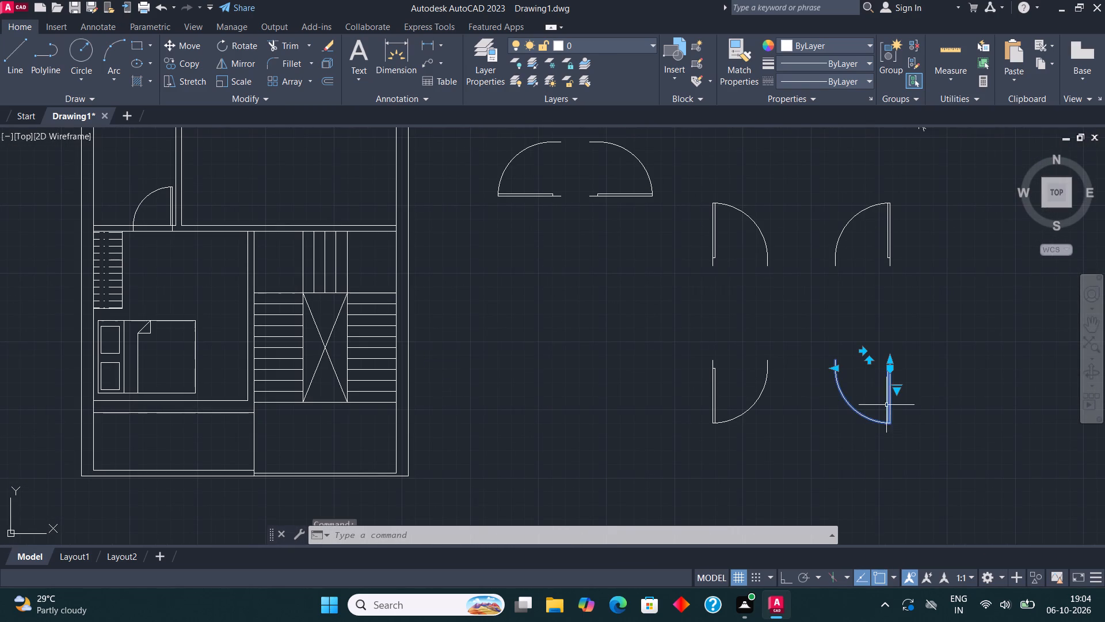
left_click(194, 66)
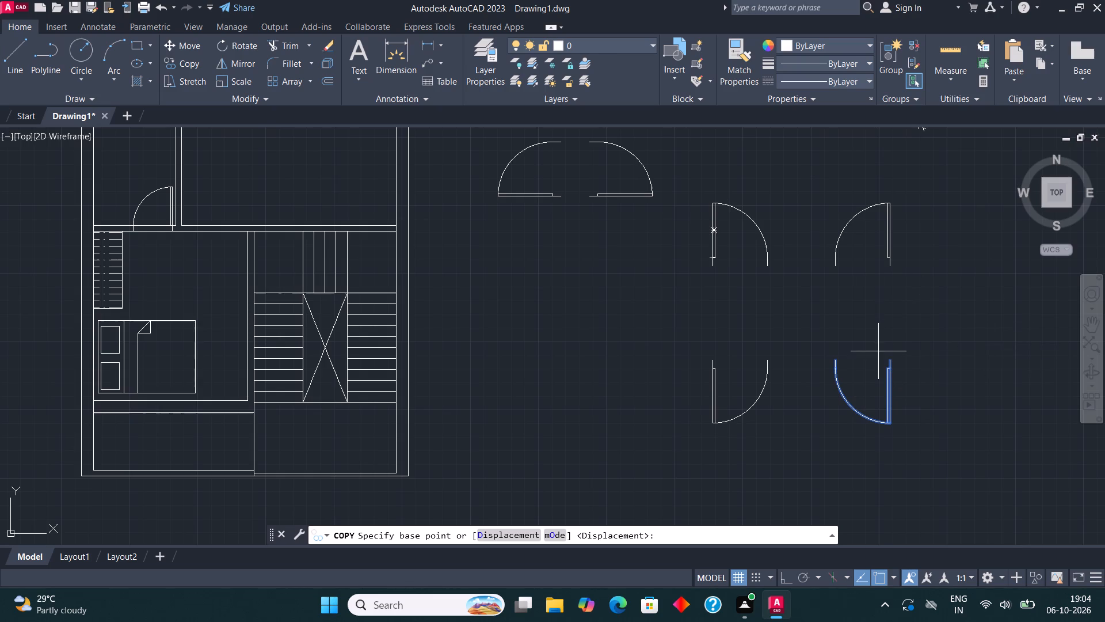
left_click(894, 356)
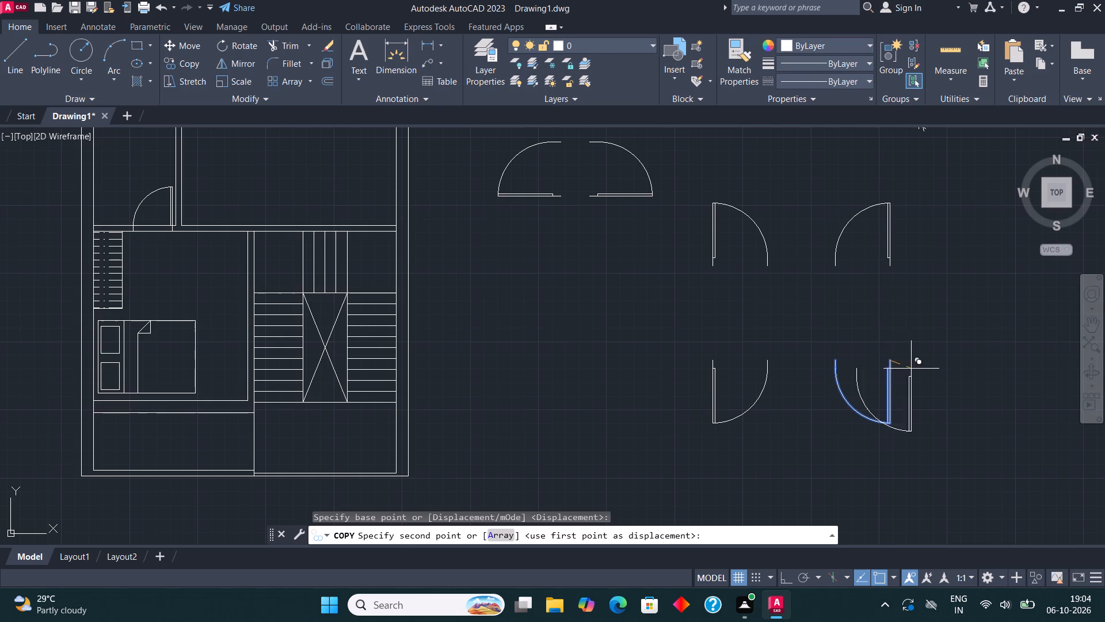
scroll(916, 369, "down", 2)
scroll(655, 322, "up", 4)
scroll(623, 264, "up", 1)
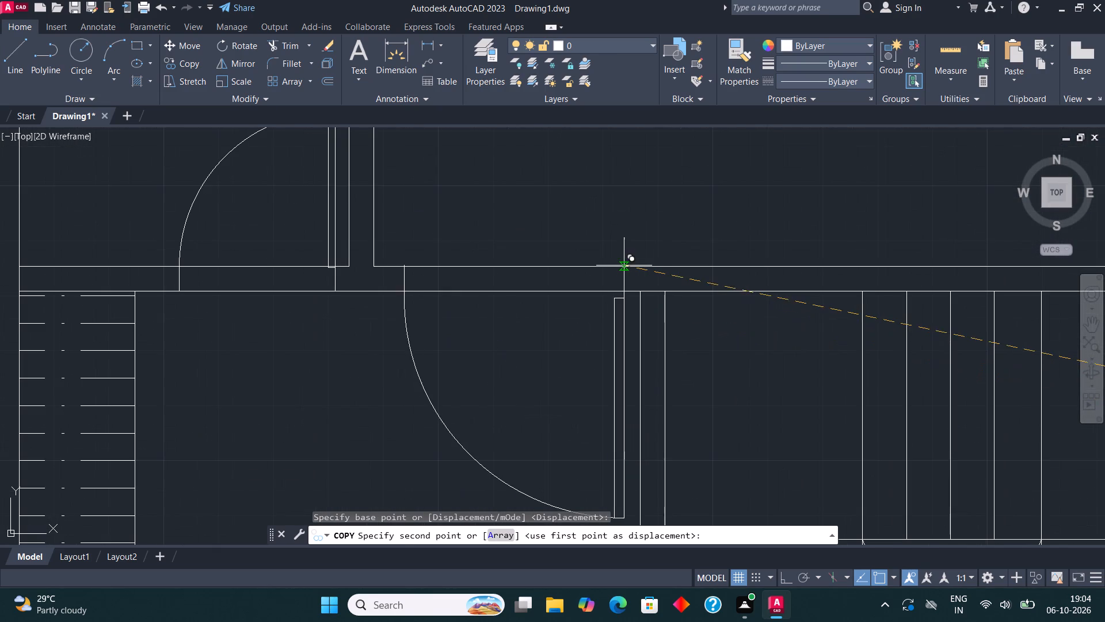
left_click(629, 267)
scroll(626, 245, "down", 1)
key("Escape")
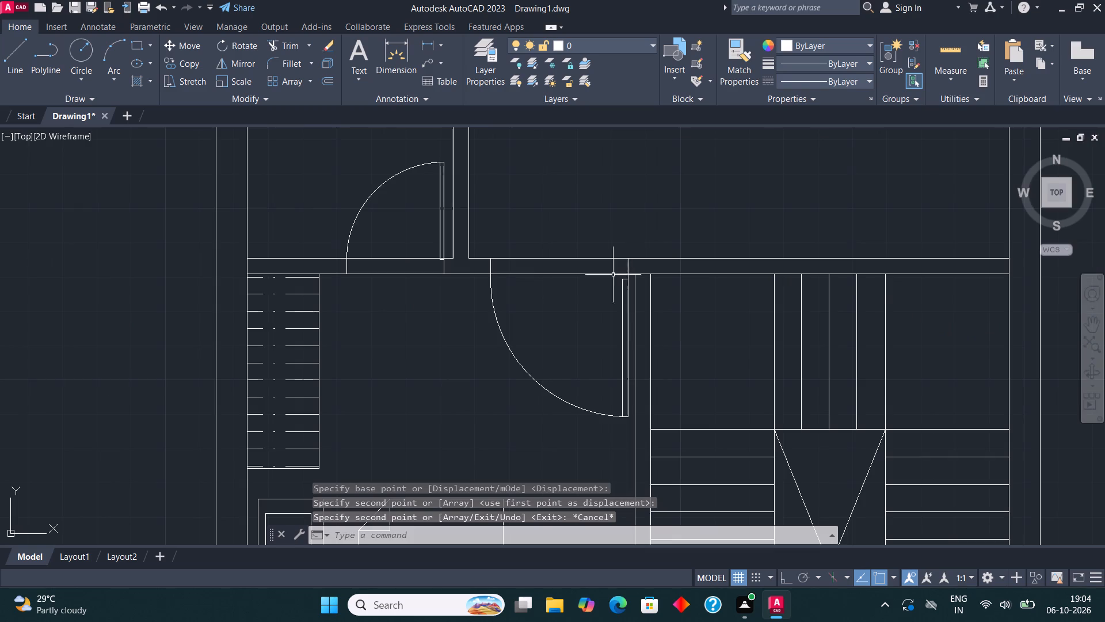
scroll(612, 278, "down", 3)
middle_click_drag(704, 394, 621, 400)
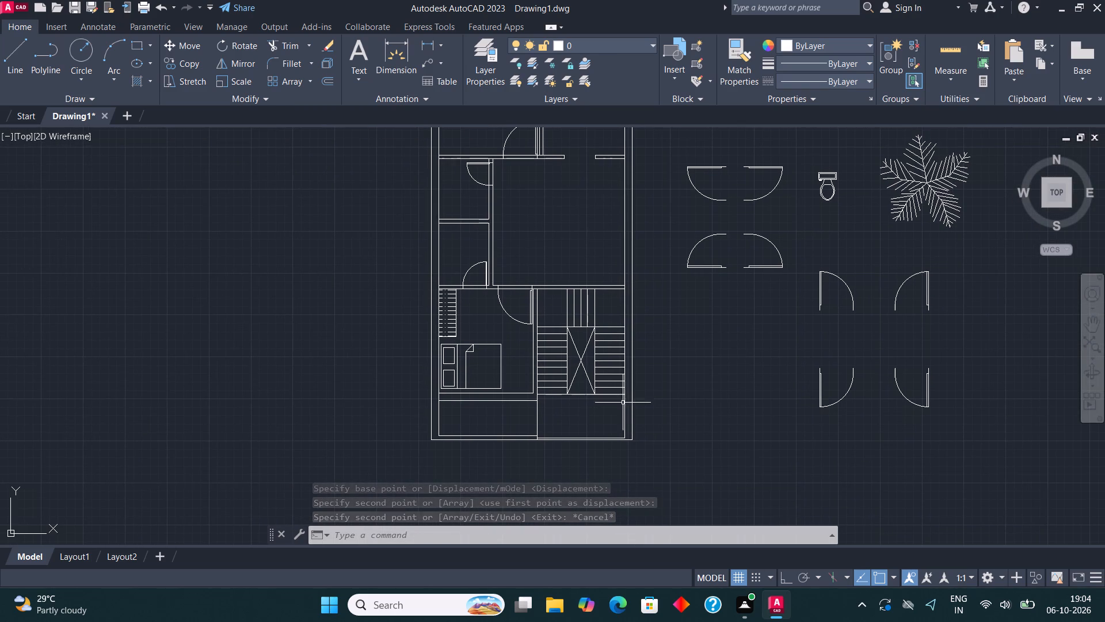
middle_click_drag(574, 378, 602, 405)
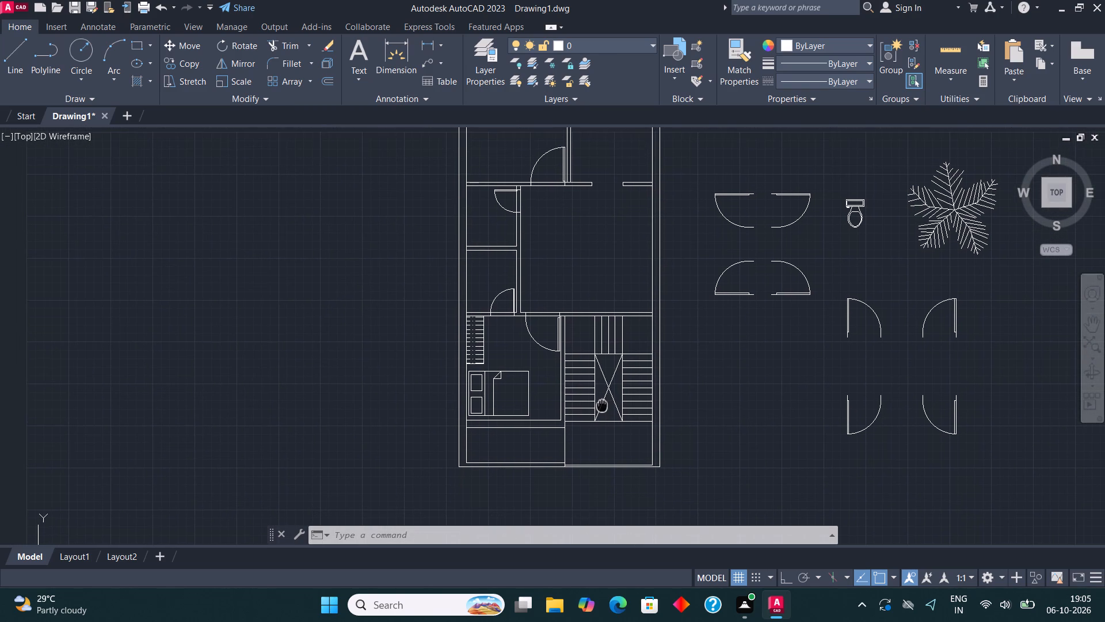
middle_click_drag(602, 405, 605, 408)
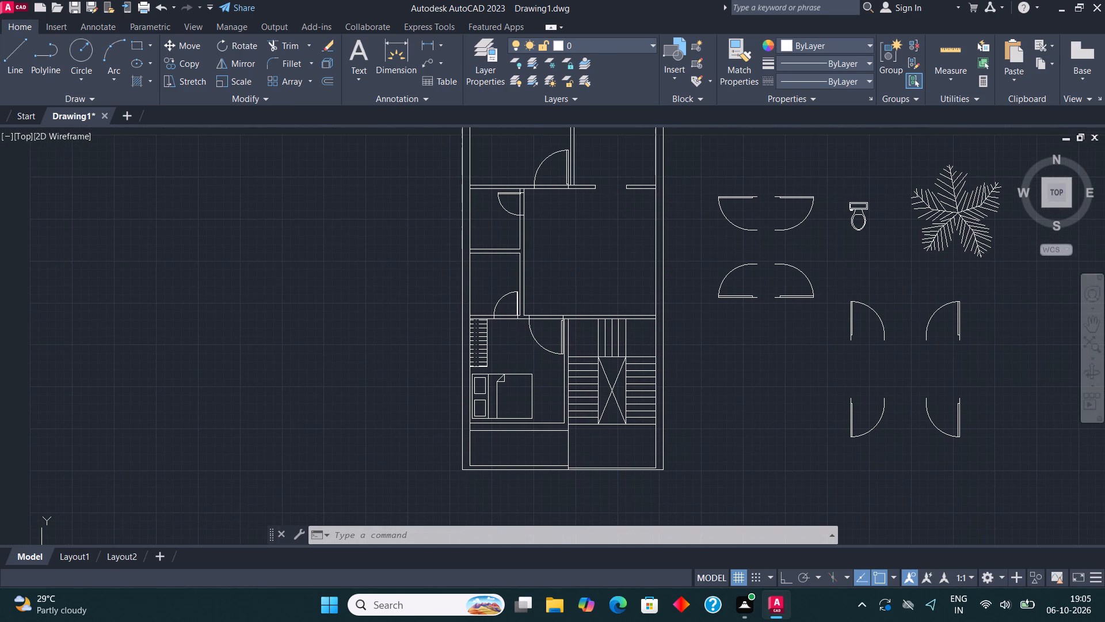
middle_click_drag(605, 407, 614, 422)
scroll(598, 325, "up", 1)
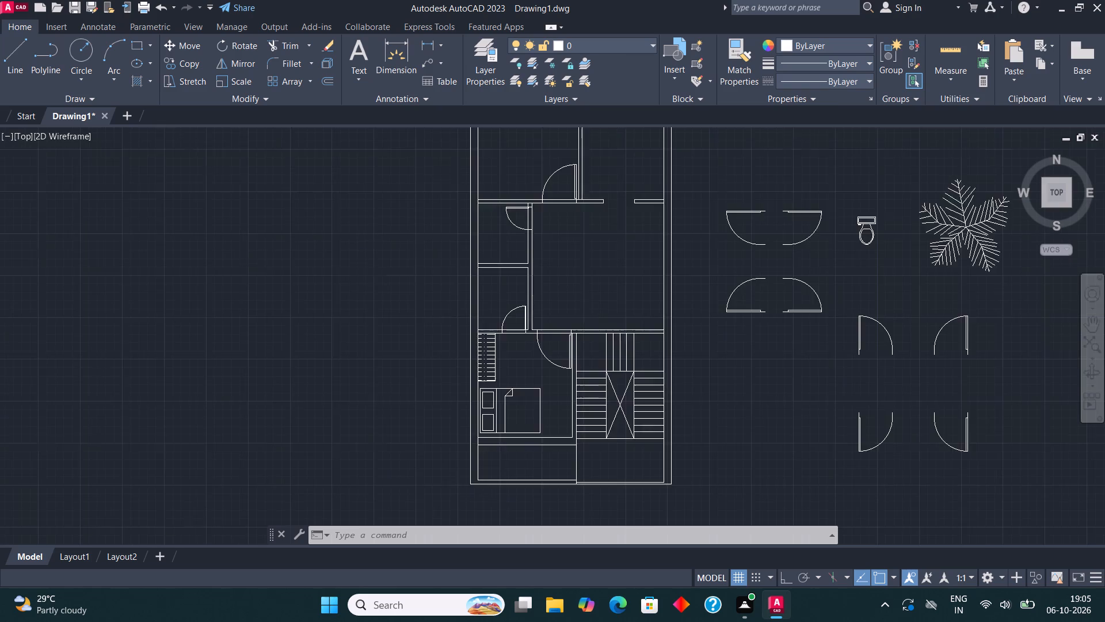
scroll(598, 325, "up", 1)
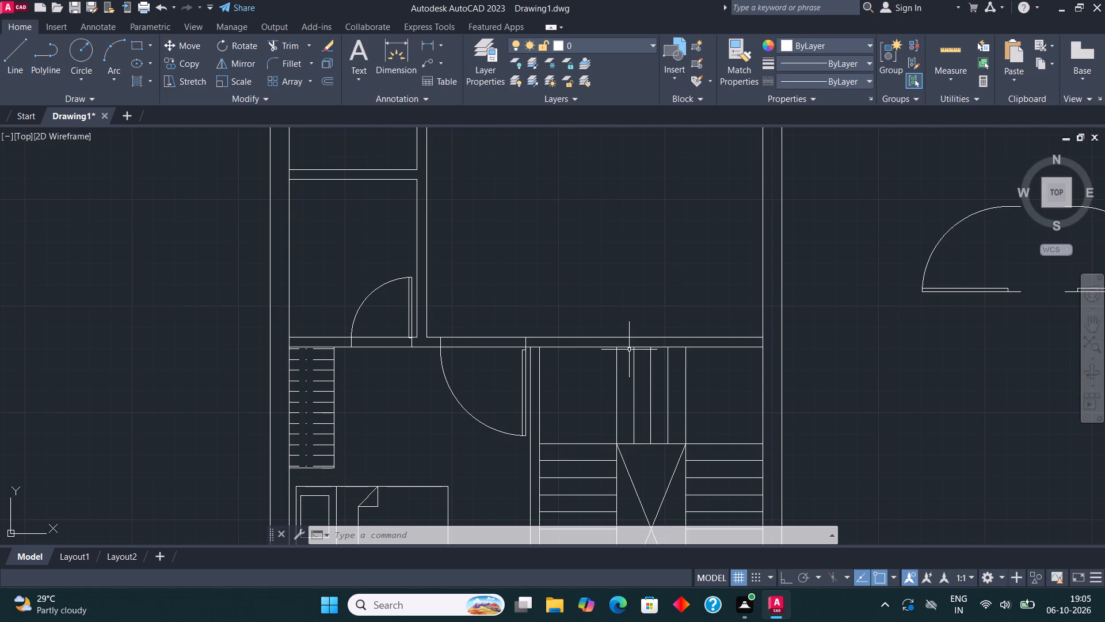
Move the northeast vertical-leaf door against the northwest vertical-leaf door so their arcs meet as a double door.
scroll(586, 385, "down", 2)
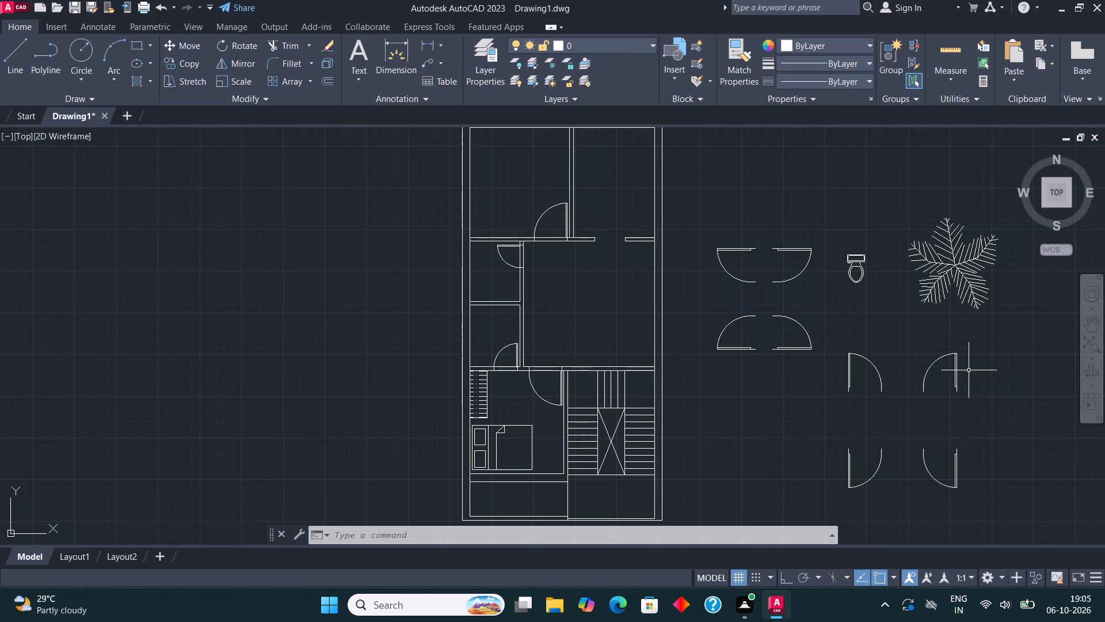
scroll(963, 359, "up", 1)
scroll(911, 409, "up", 2)
left_click_drag(905, 400, 894, 391)
left_click(779, 288)
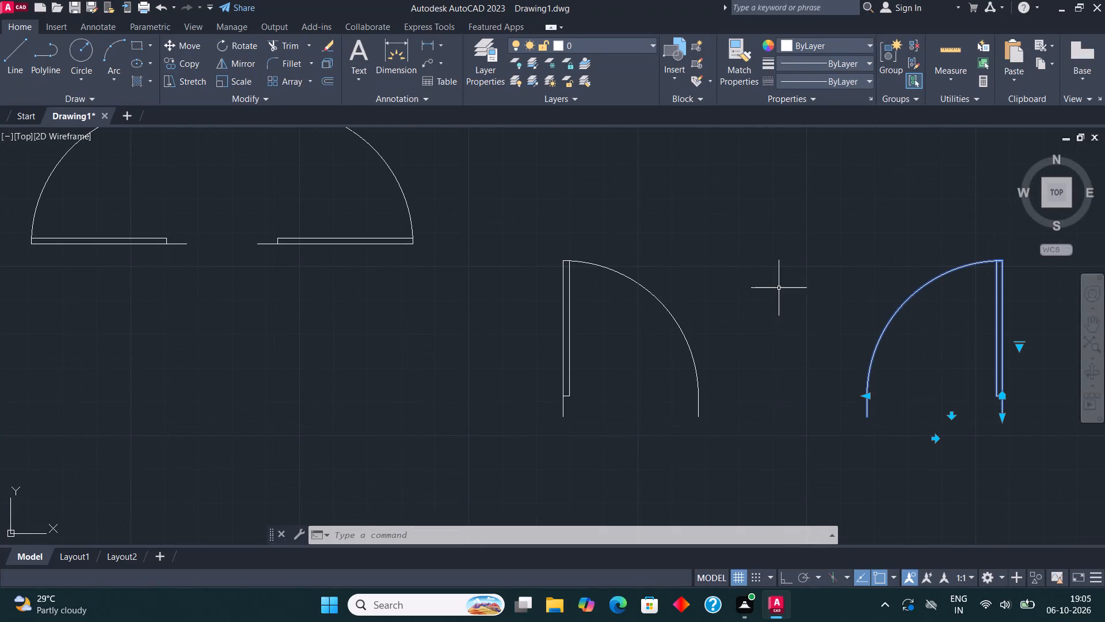
scroll(689, 300, "down", 5)
scroll(783, 361, "up", 3)
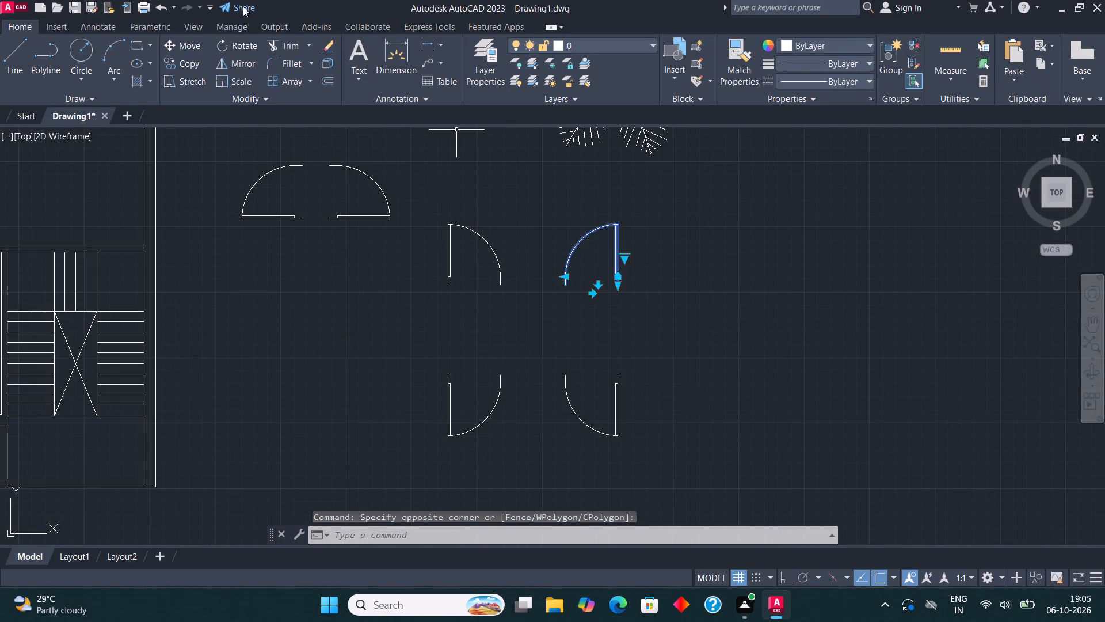
left_click(192, 47)
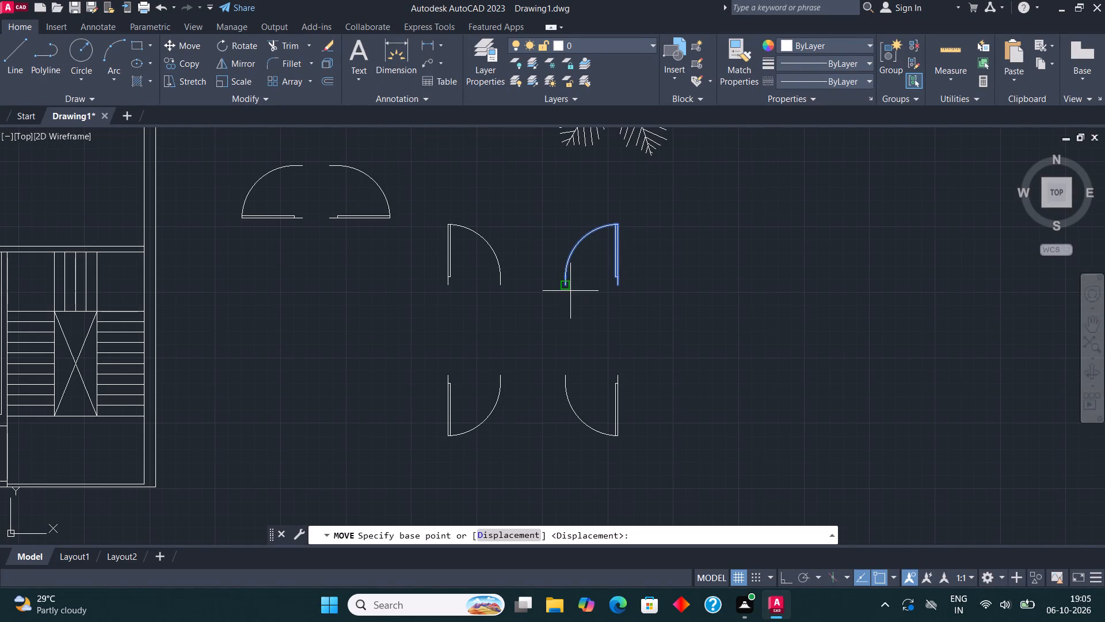
left_click(569, 291)
left_click(499, 287)
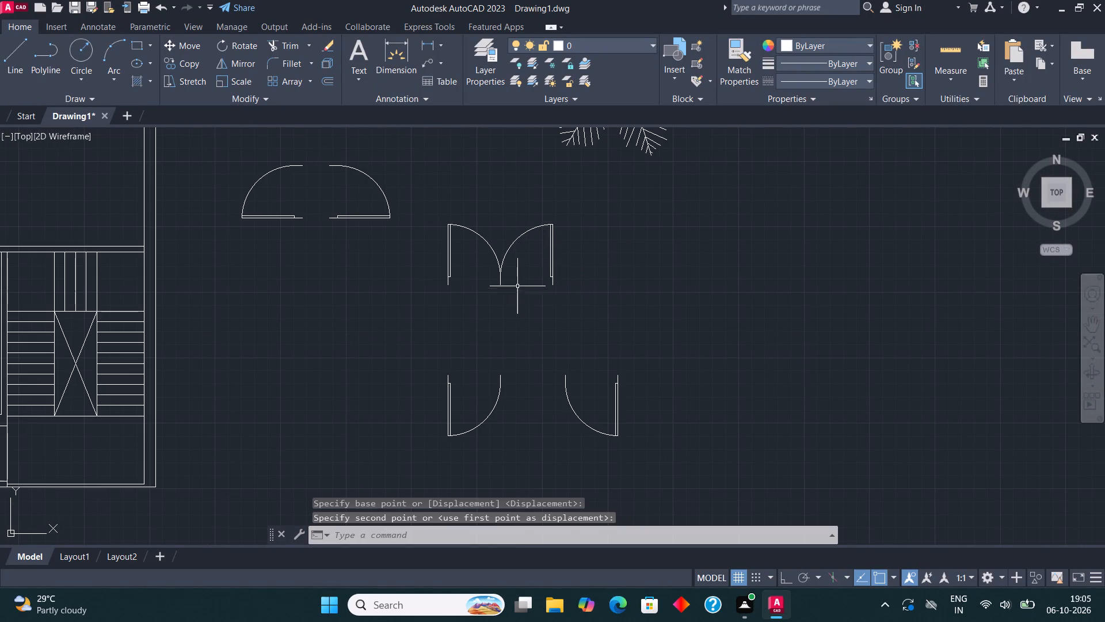
key("Escape")
Scale down both leaves of the double door together about the west leaf's hinge-side end.
left_click_drag(522, 293, 516, 287)
left_click(497, 260)
left_click(249, 81)
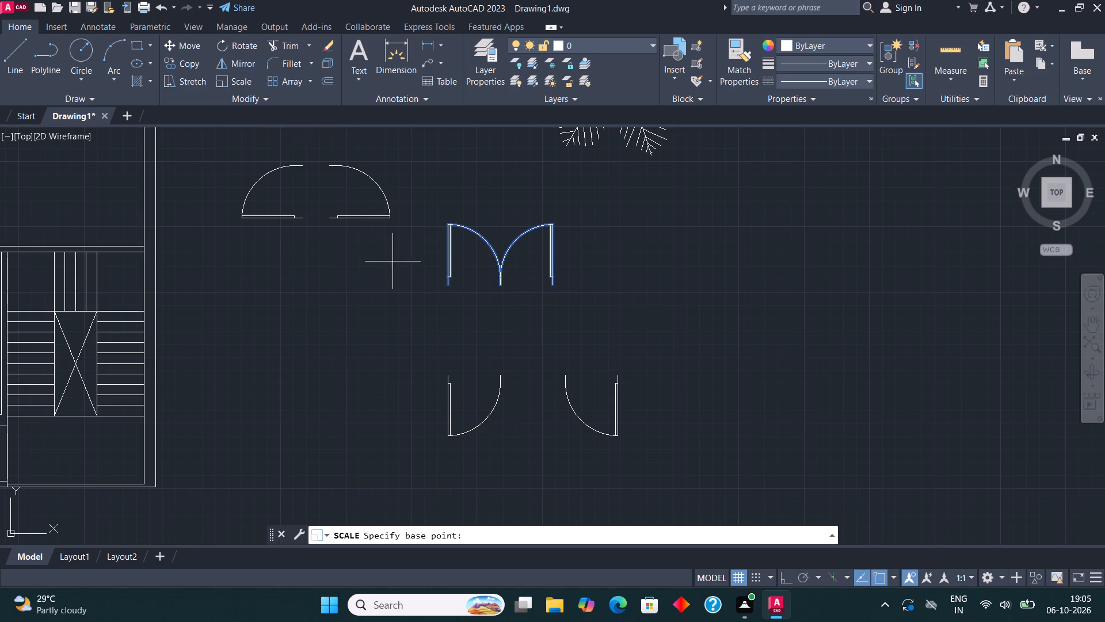
left_click(443, 289)
left_click(470, 266)
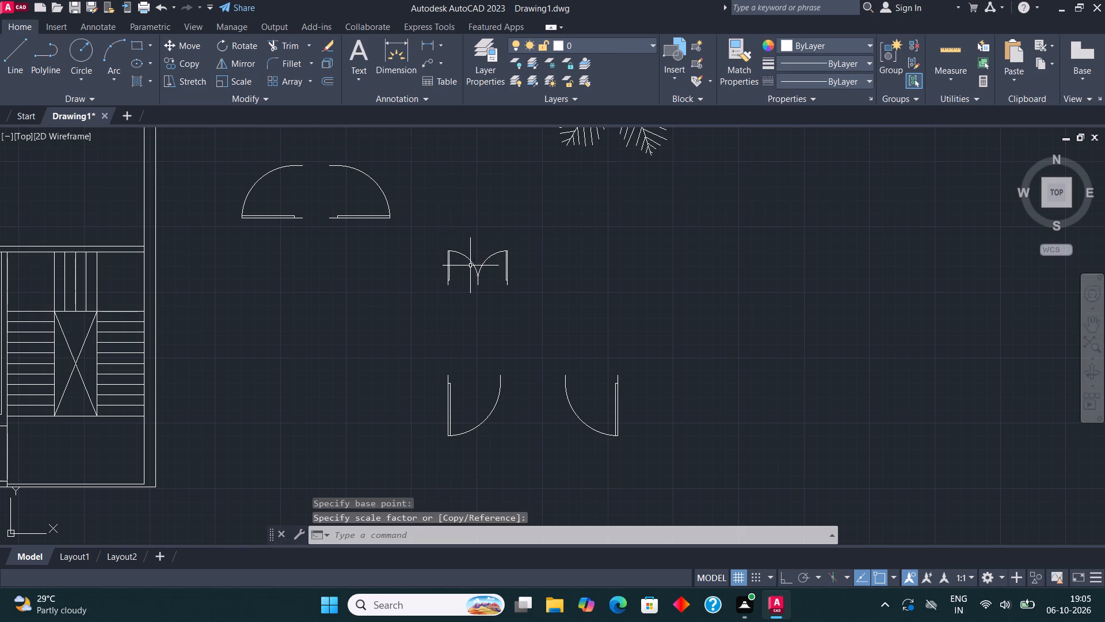
Move the double door into the wall north of the staircase, next to the bedroom's east wall.
left_click(480, 286)
left_click(473, 263)
left_click(189, 38)
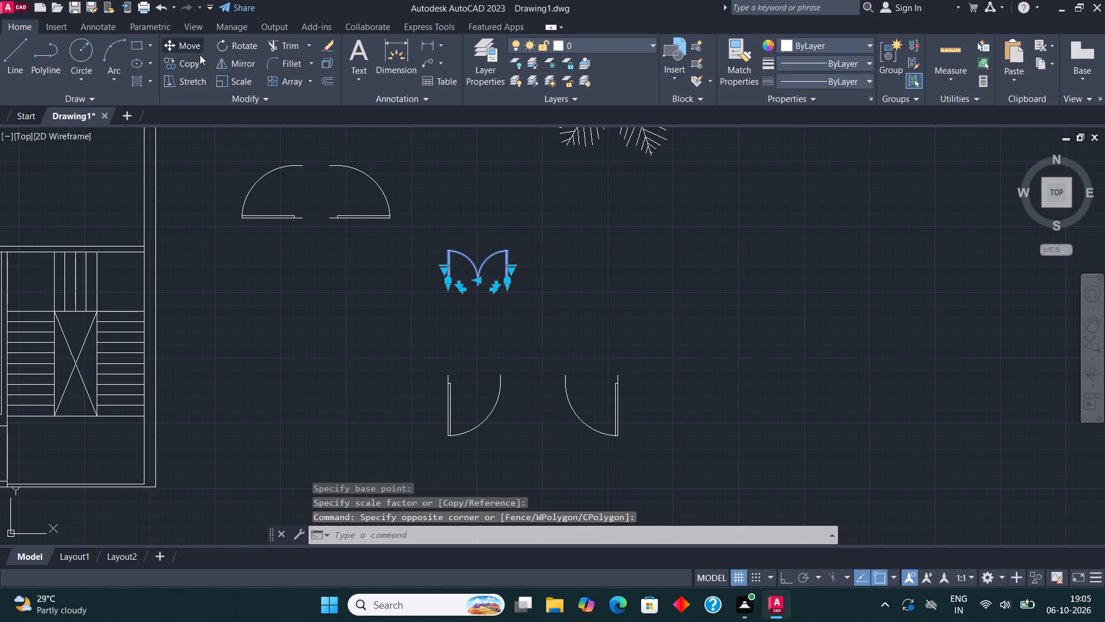
left_click(447, 287)
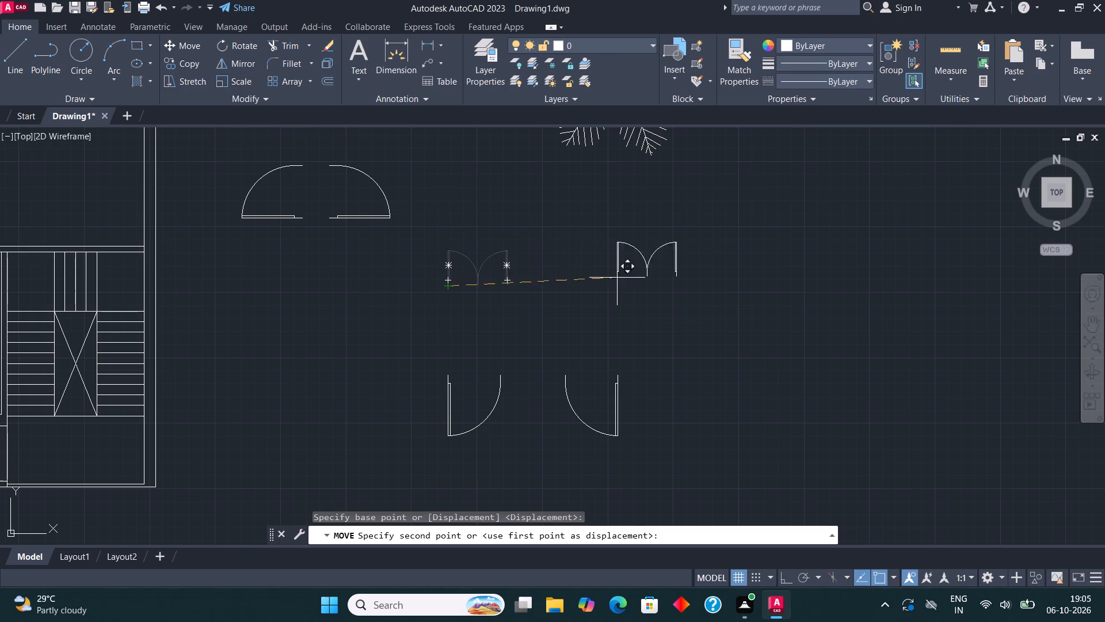
scroll(642, 296, "down", 3)
scroll(464, 266, "up", 2)
scroll(512, 304, "up", 2)
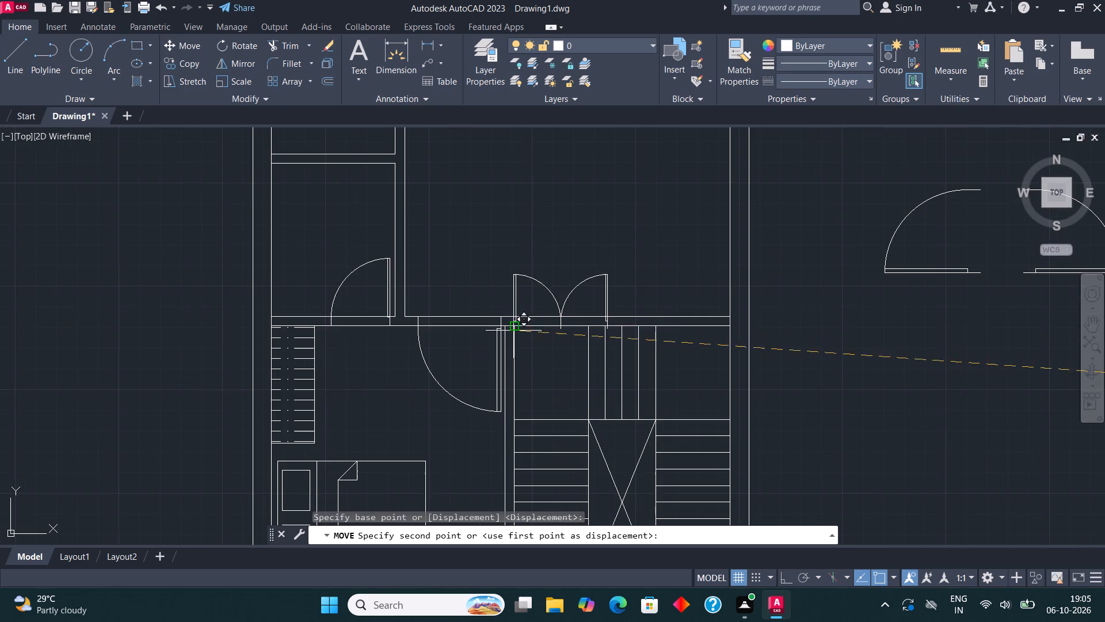
scroll(518, 338, "up", 4)
left_click(487, 266)
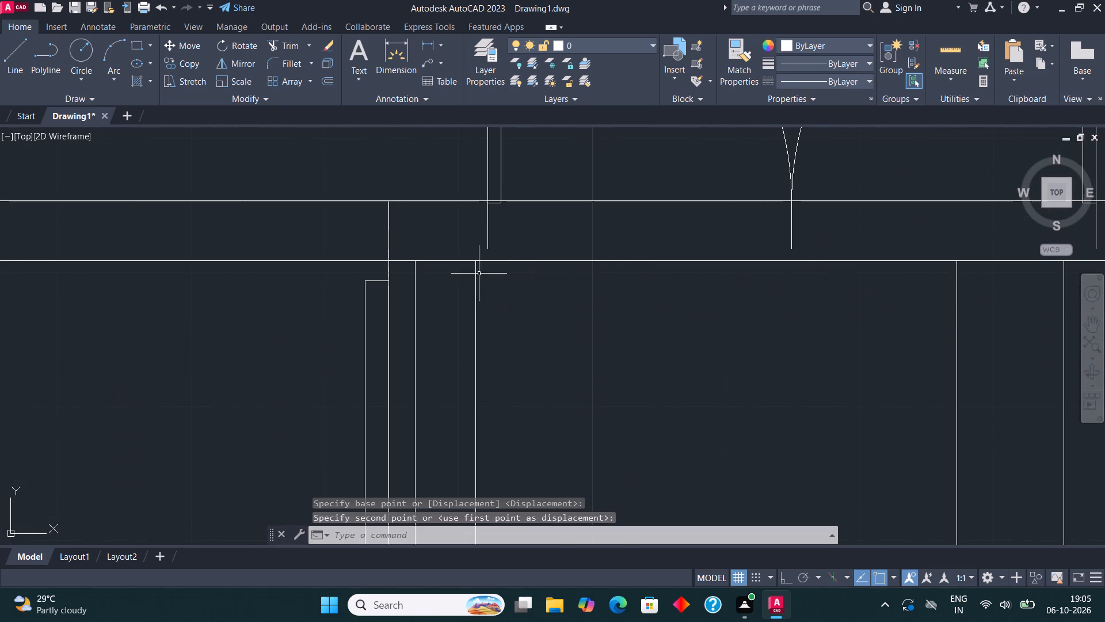
Scale down the double door north of the staircase about the west leaf's hinge-side end.
scroll(433, 298, "down", 3)
scroll(543, 242, "up", 1)
key("Escape")
left_click_drag(536, 280, 515, 268)
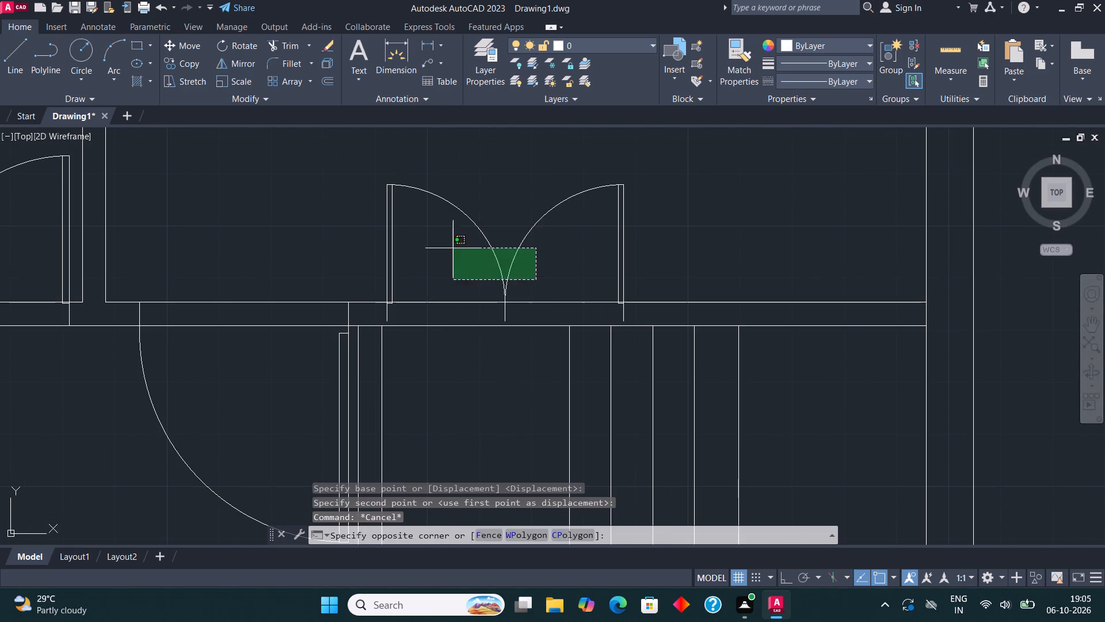
left_click(452, 248)
left_click(242, 81)
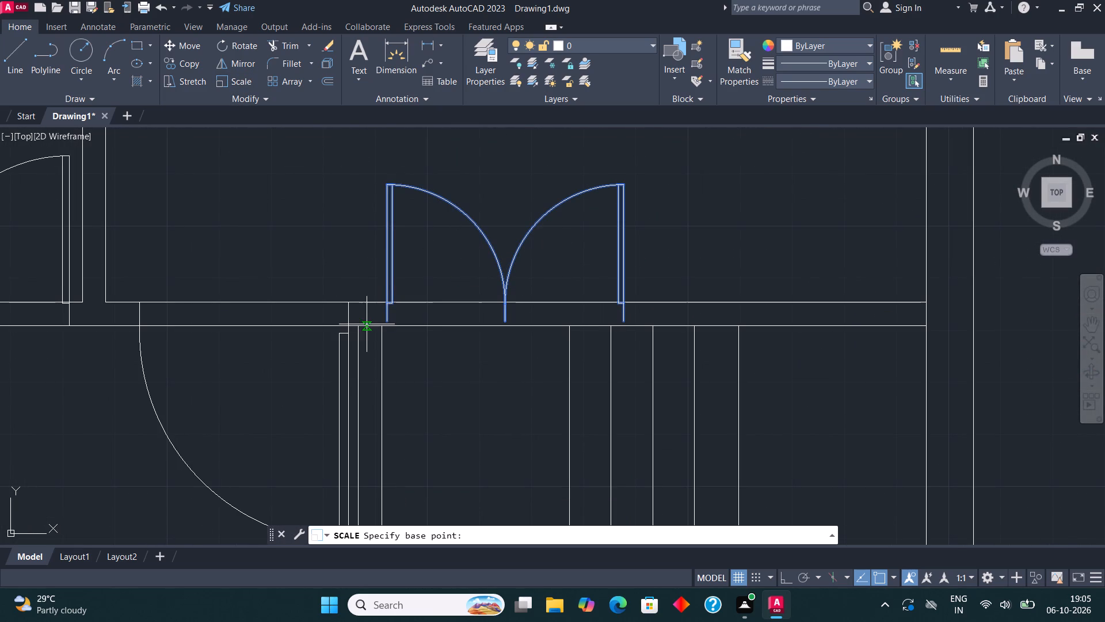
left_click(391, 324)
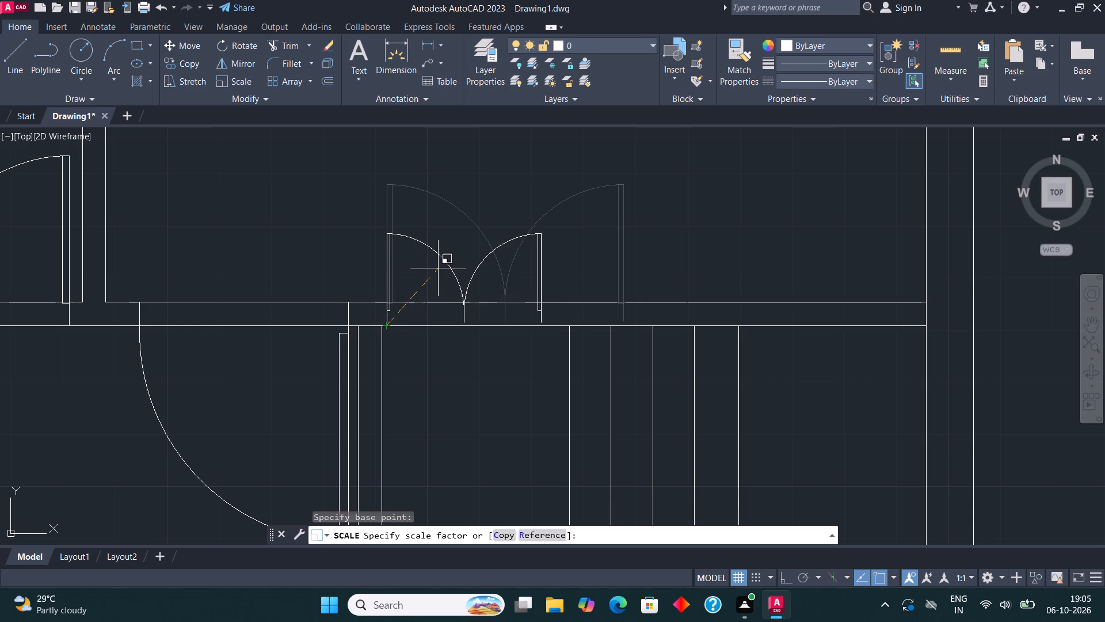
left_click(441, 267)
Move the double door slightly south so its leaf ends meet the south face of the wall above the staircase.
left_click_drag(570, 277, 548, 264)
left_click(335, 190)
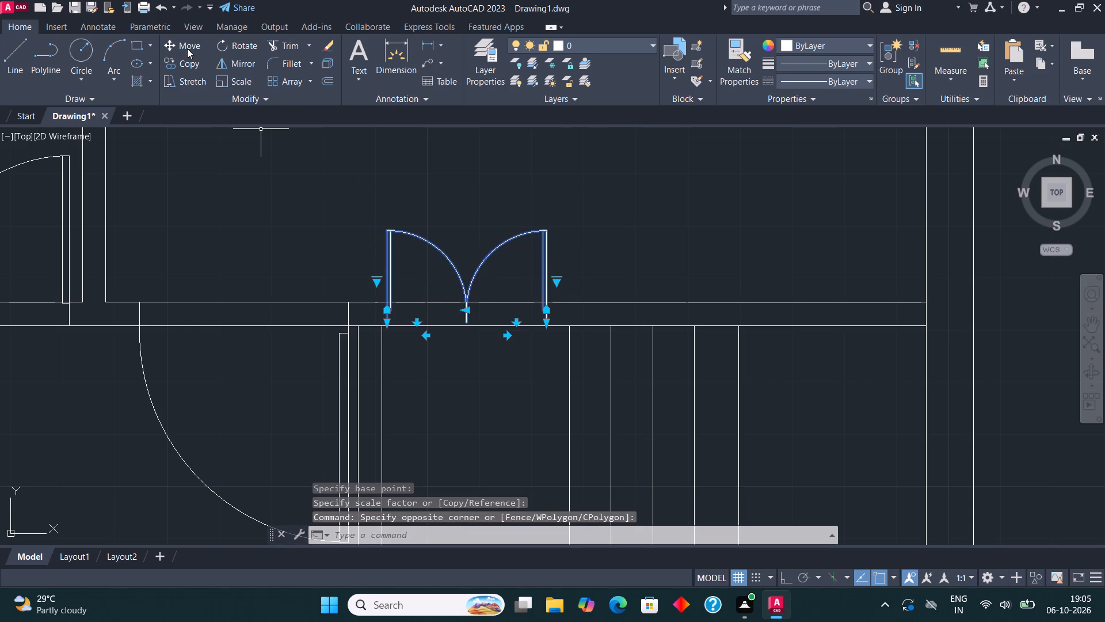
left_click(187, 48)
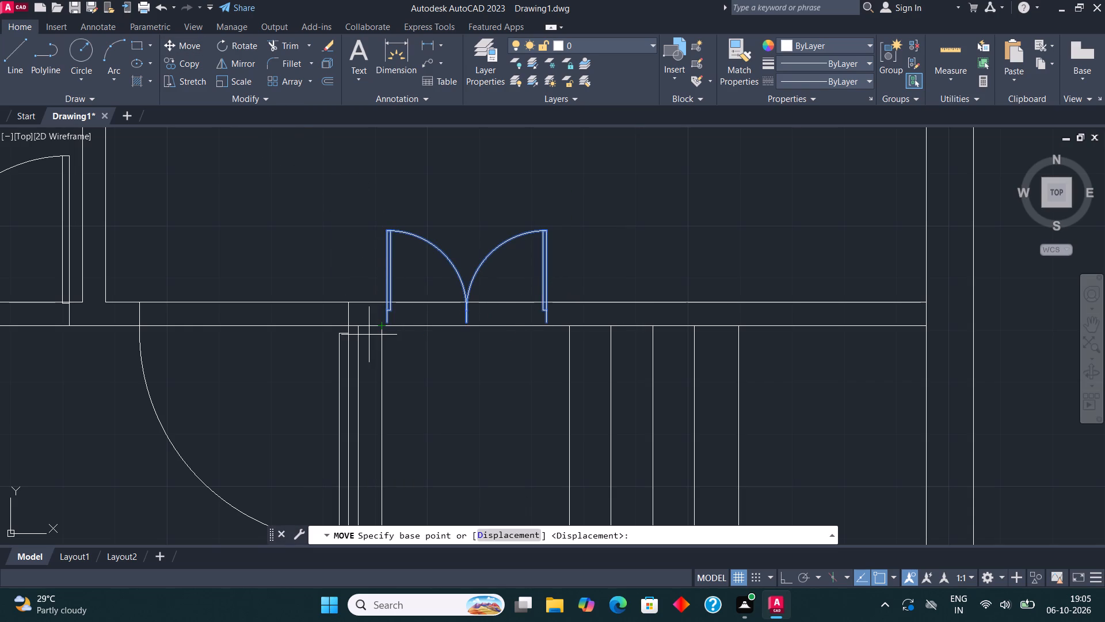
scroll(394, 333, "up", 4)
left_click(333, 261)
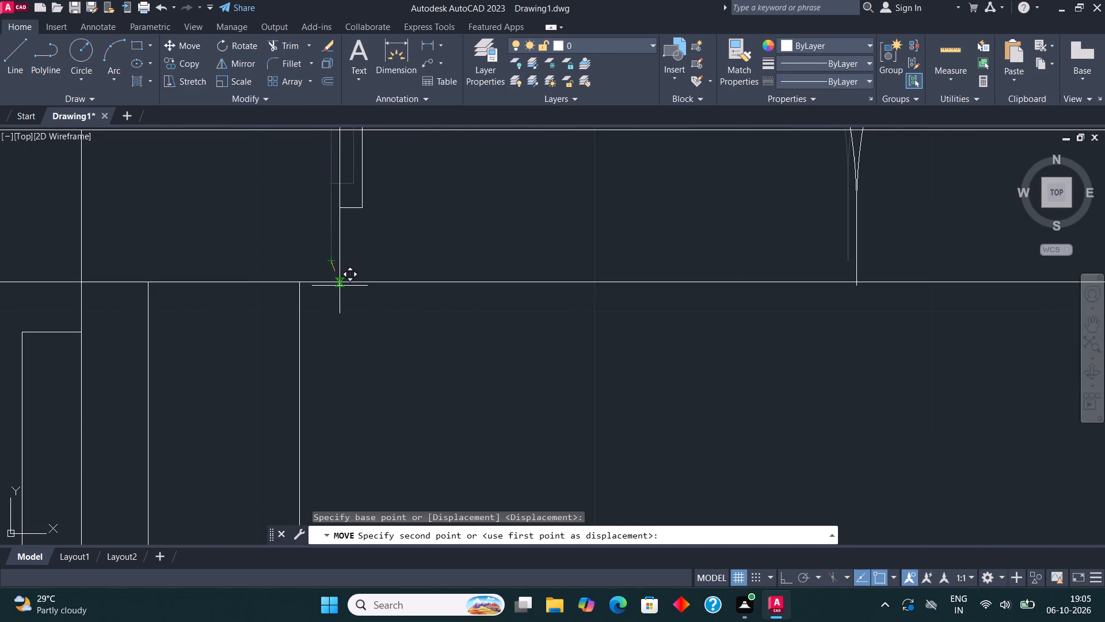
left_click(332, 286)
scroll(322, 357, "down", 4)
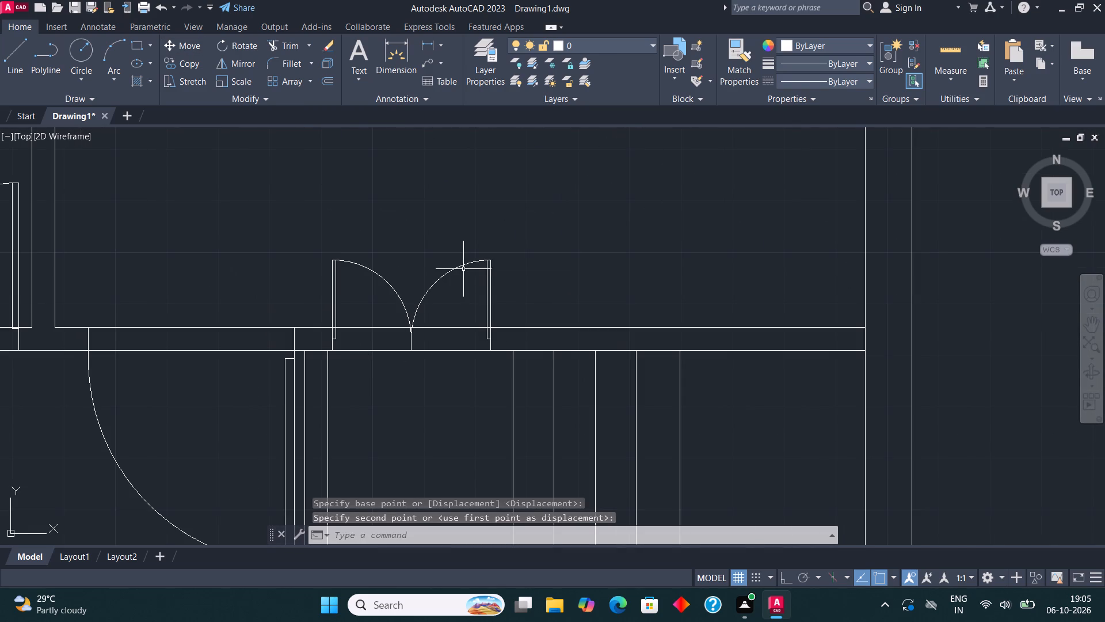
key("Escape")
Trim both wall lines between the two leaves of the double door north of the staircase.
left_click(291, 39)
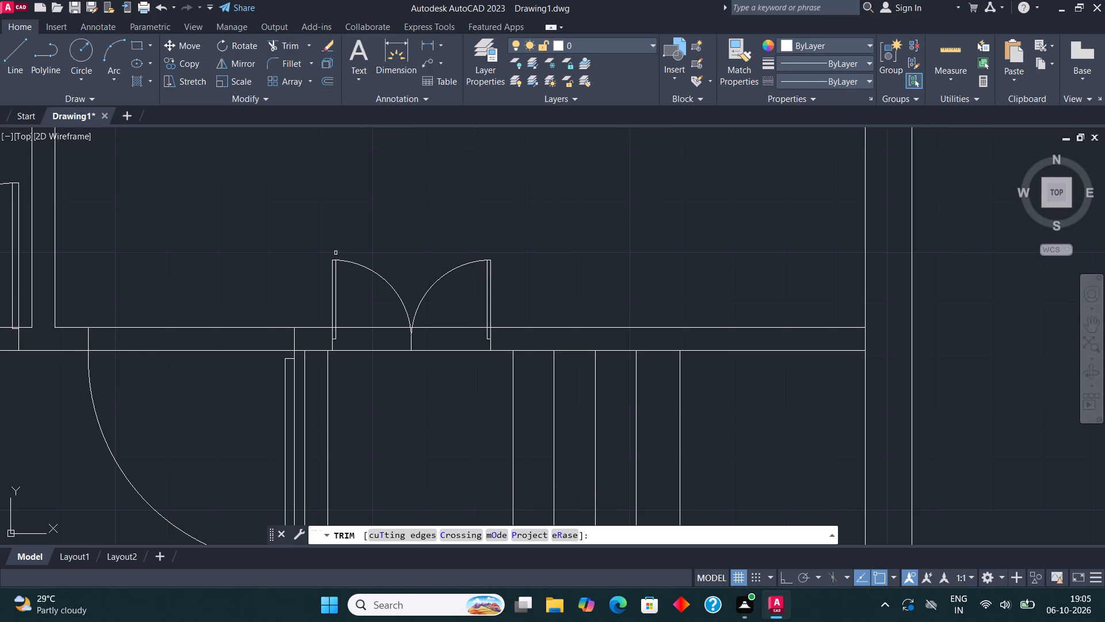
left_click(361, 309)
left_click(373, 395)
left_click_drag(447, 309, 448, 318)
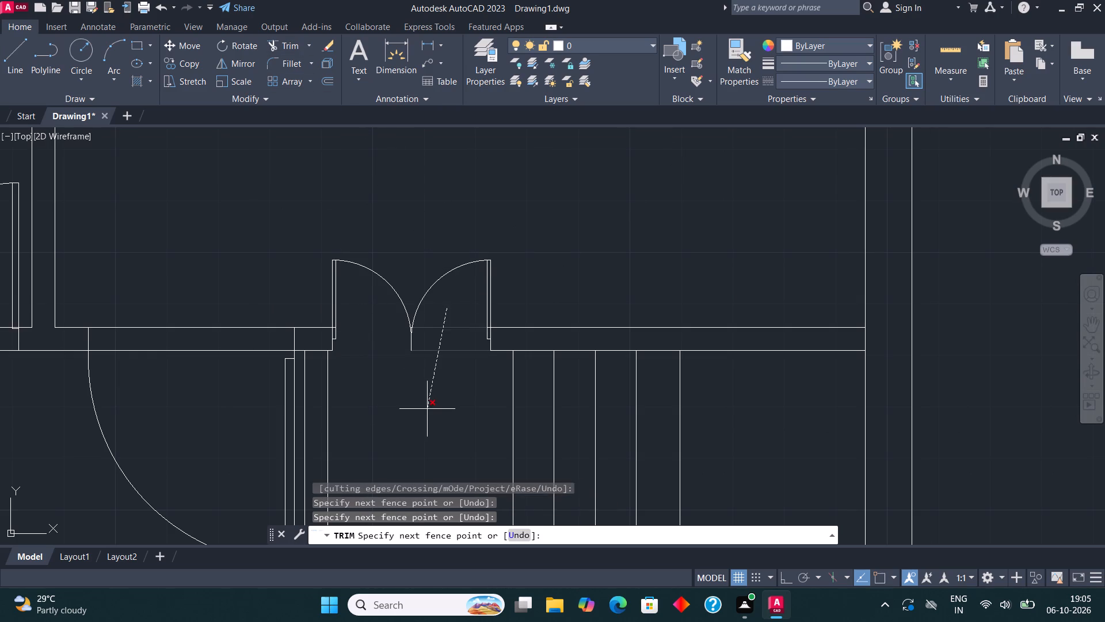
left_click(424, 403)
scroll(405, 329, "up", 5)
left_click(441, 331)
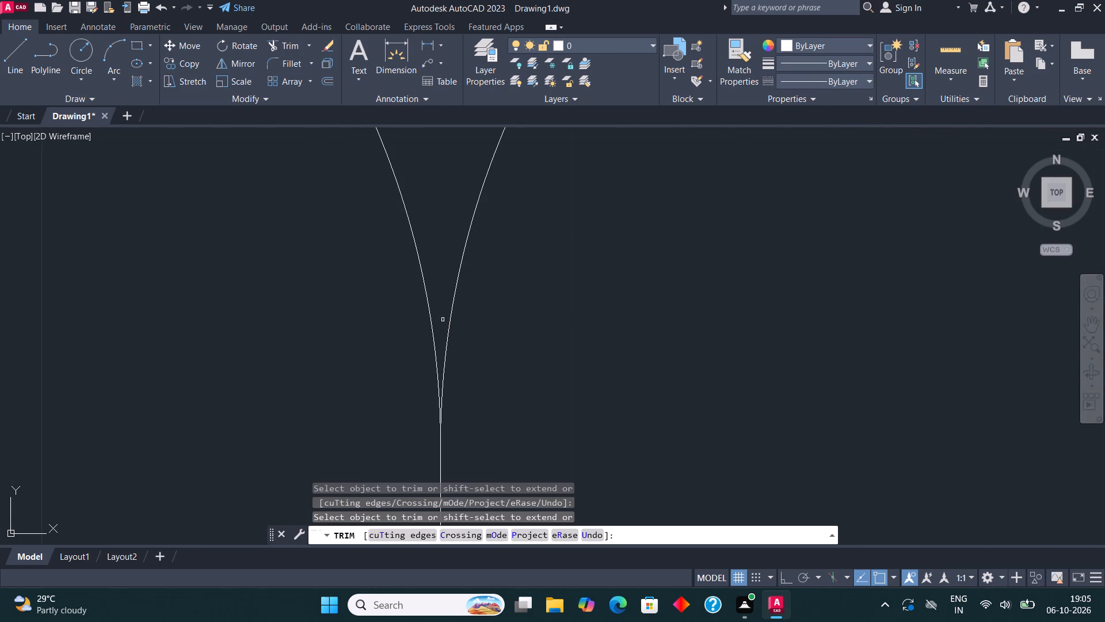
Trim the wall lines across the two single-door openings in the south bedroom's north wall.
scroll(468, 253, "down", 5)
scroll(411, 279, "down", 3)
scroll(346, 293, "up", 1)
left_click_drag(348, 298, 348, 285)
left_click(348, 249)
left_click_drag(199, 244, 199, 264)
left_click(196, 329)
scroll(498, 177, "down", 3)
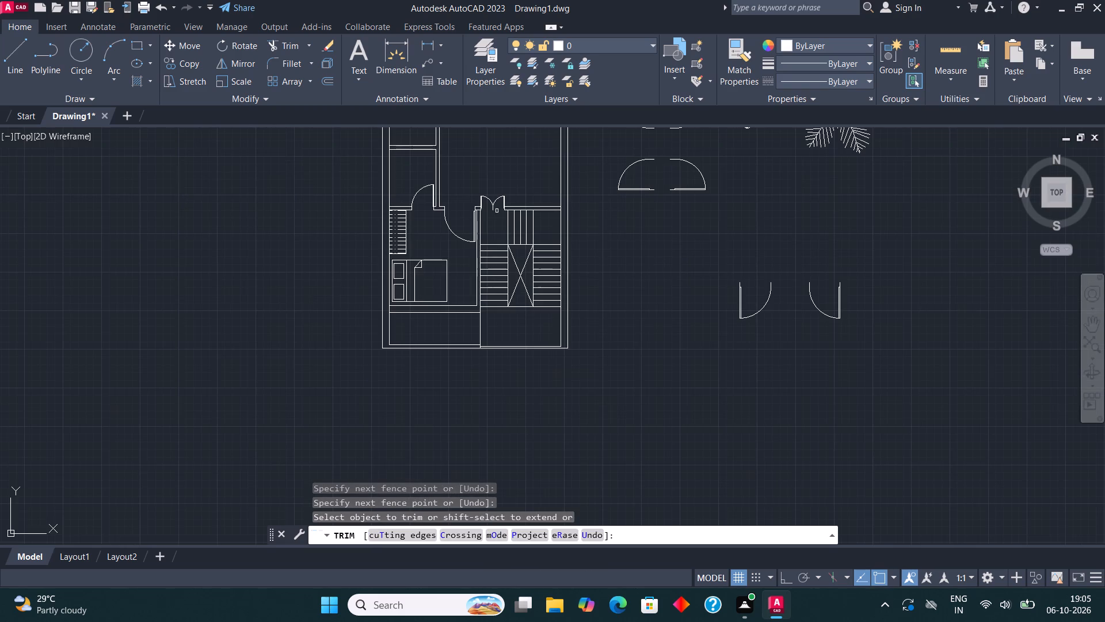
Trim the wall lines across the northwest room's door and the door of the small west room below it.
middle_click_drag(509, 251, 525, 391)
scroll(475, 238, "up", 2)
left_click_drag(478, 211, 479, 256)
left_click(479, 292)
left_click_drag(480, 237, 479, 230)
left_click(477, 207)
left_click(477, 257)
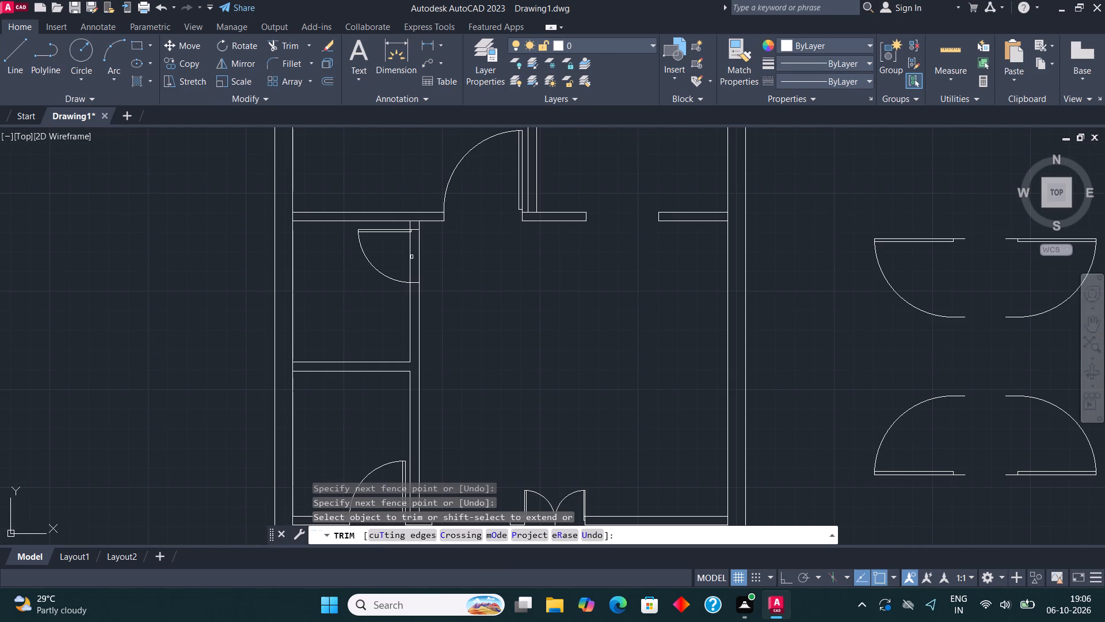
left_click(403, 255)
left_click(448, 252)
scroll(452, 257, "down", 3)
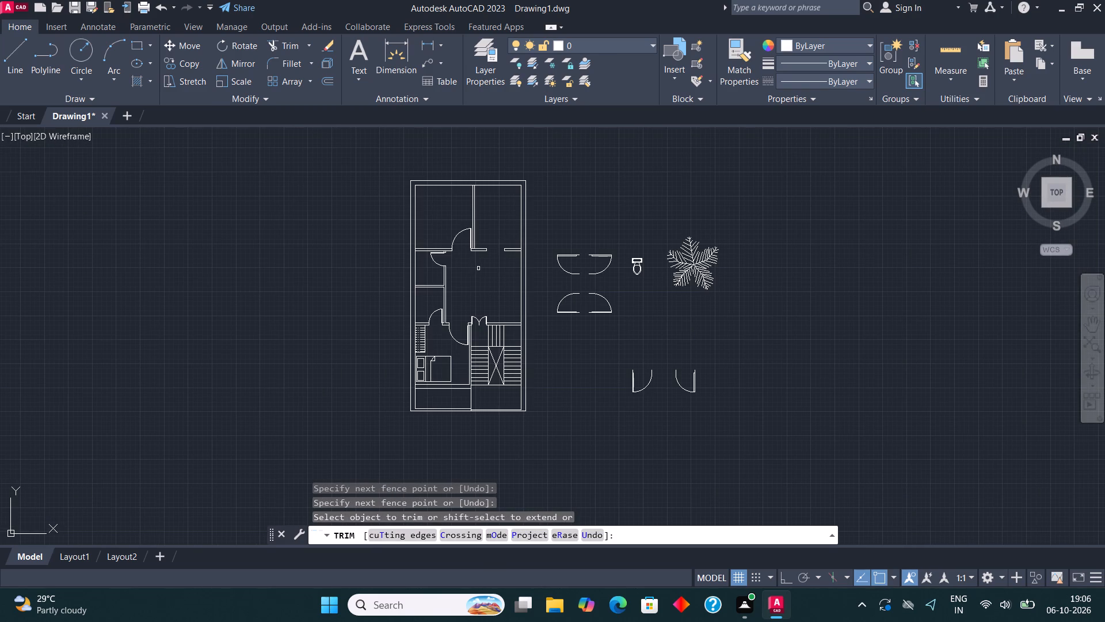
key("Escape")
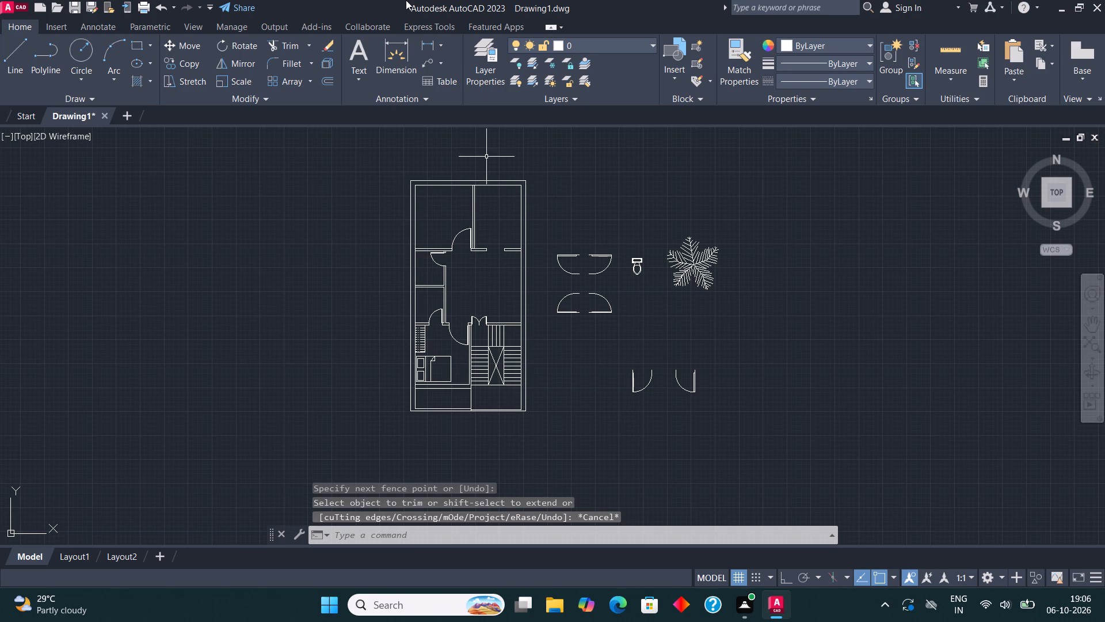
Draw a wardrobe rectangle along the northwest room's south wall, from near the door to the west wall.
scroll(416, 261, "up", 4)
middle_click_drag(504, 214, 428, 348)
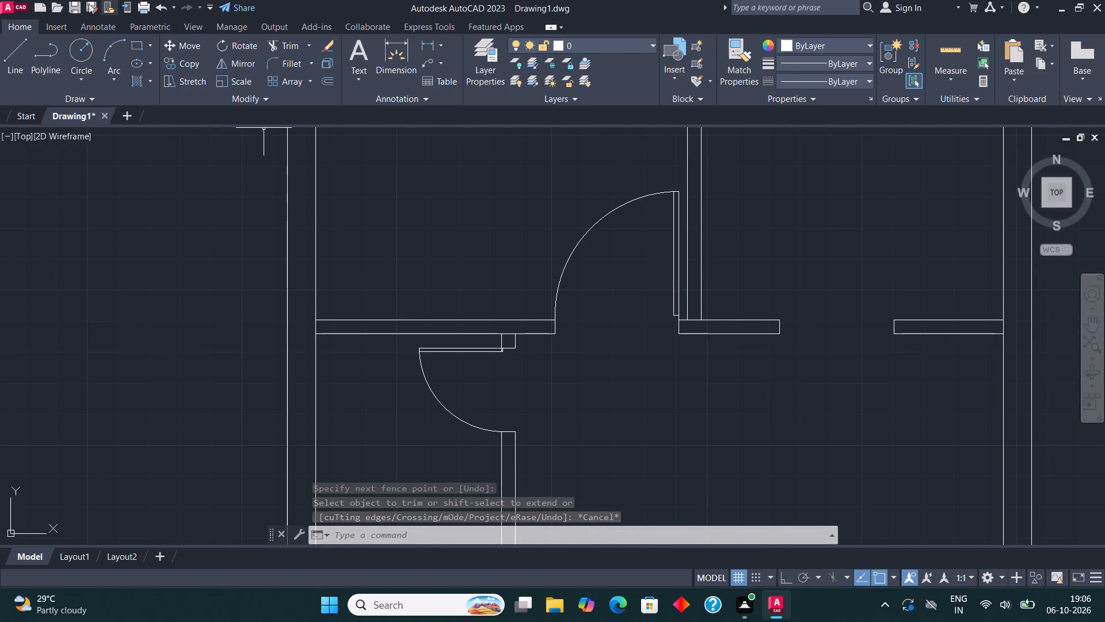
left_click(141, 46)
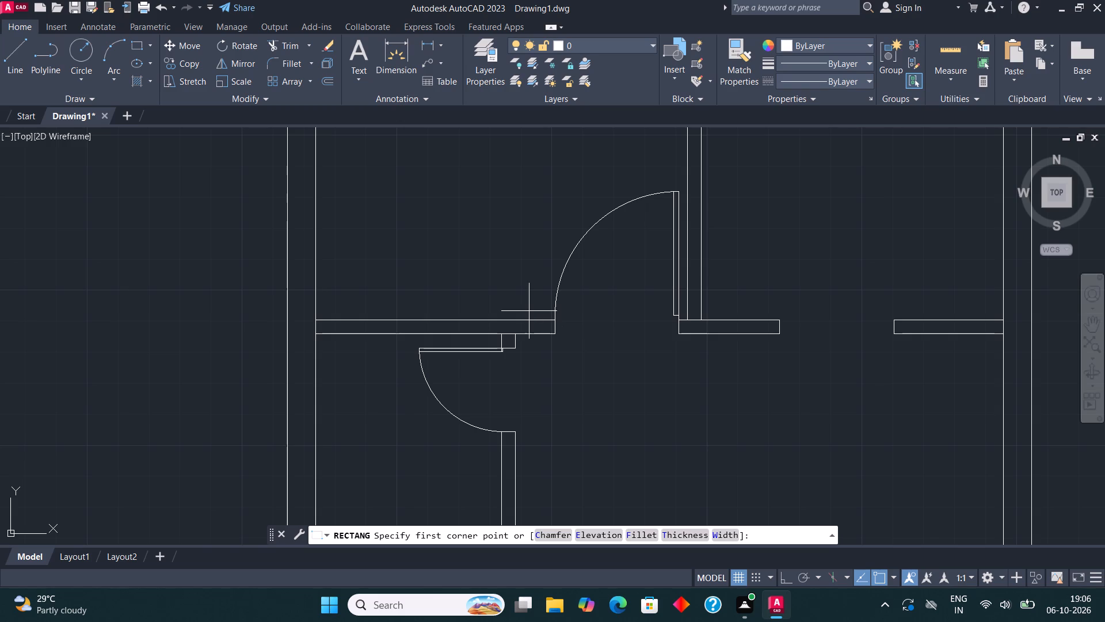
scroll(528, 393, "down", 5)
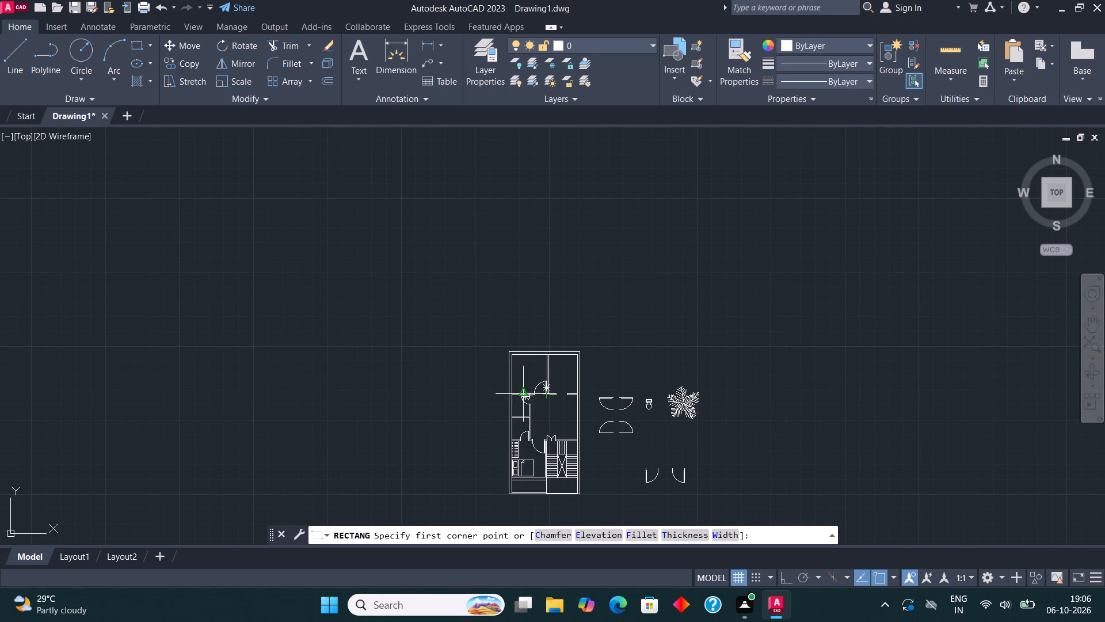
scroll(525, 392, "up", 5)
scroll(553, 430, "up", 2)
left_click(579, 424)
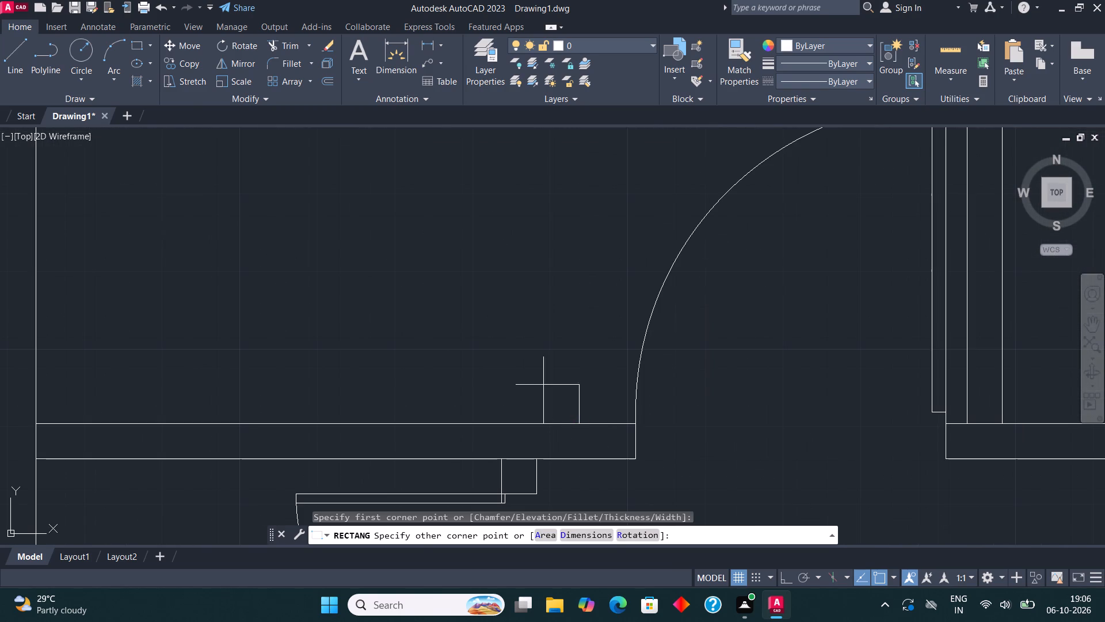
scroll(505, 380, "down", 2)
left_click(318, 334)
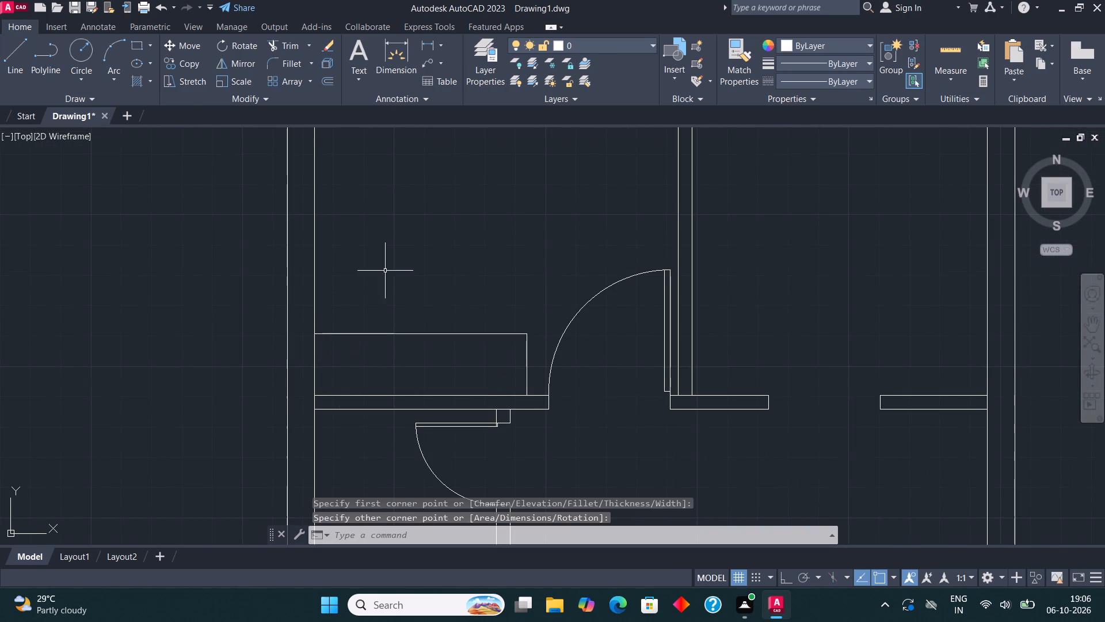
Hatch the northwest room's wardrobe rectangle with the dash-dot ACAD_ISO pattern at scale 1.
scroll(398, 260, "down", 2)
middle_click(398, 267)
scroll(409, 245, "down", 1)
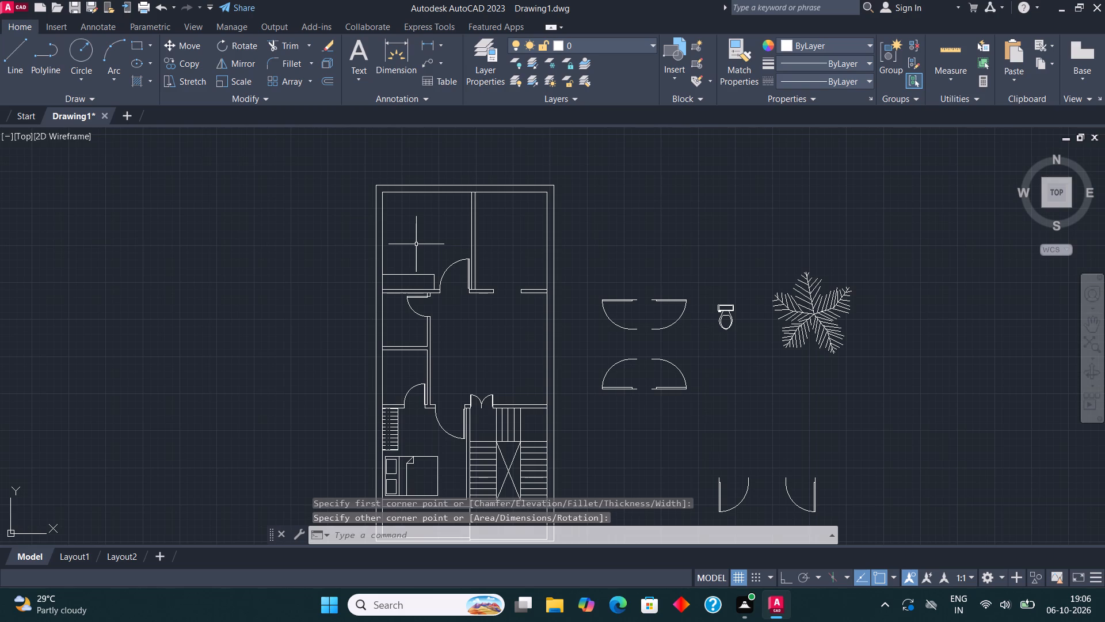
scroll(404, 282, "up", 2)
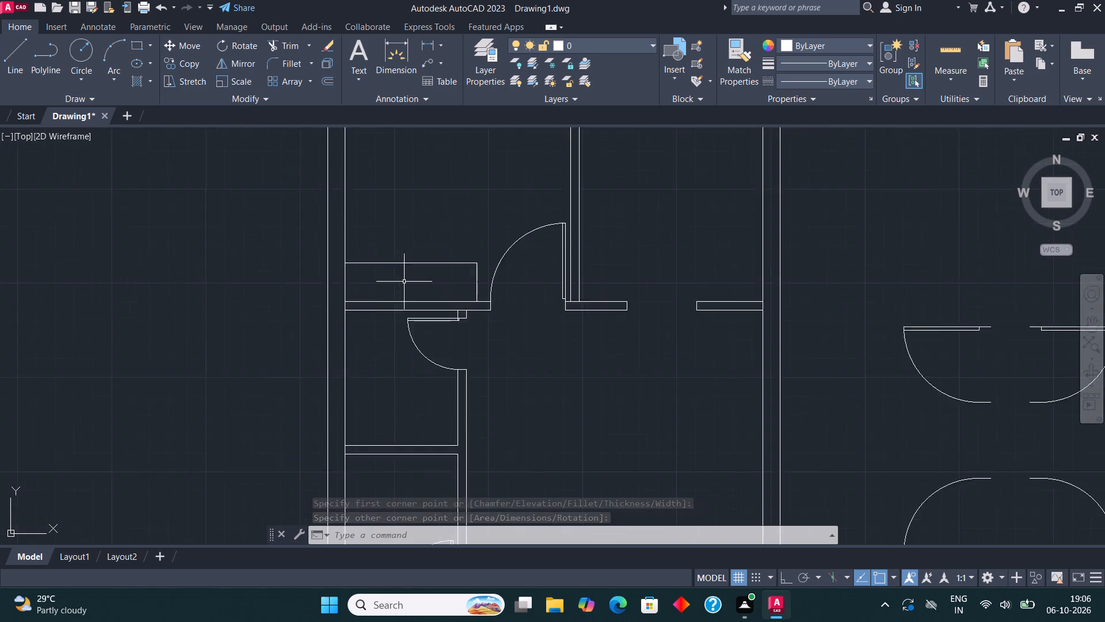
scroll(404, 282, "up", 1)
key("h")
key("Return")
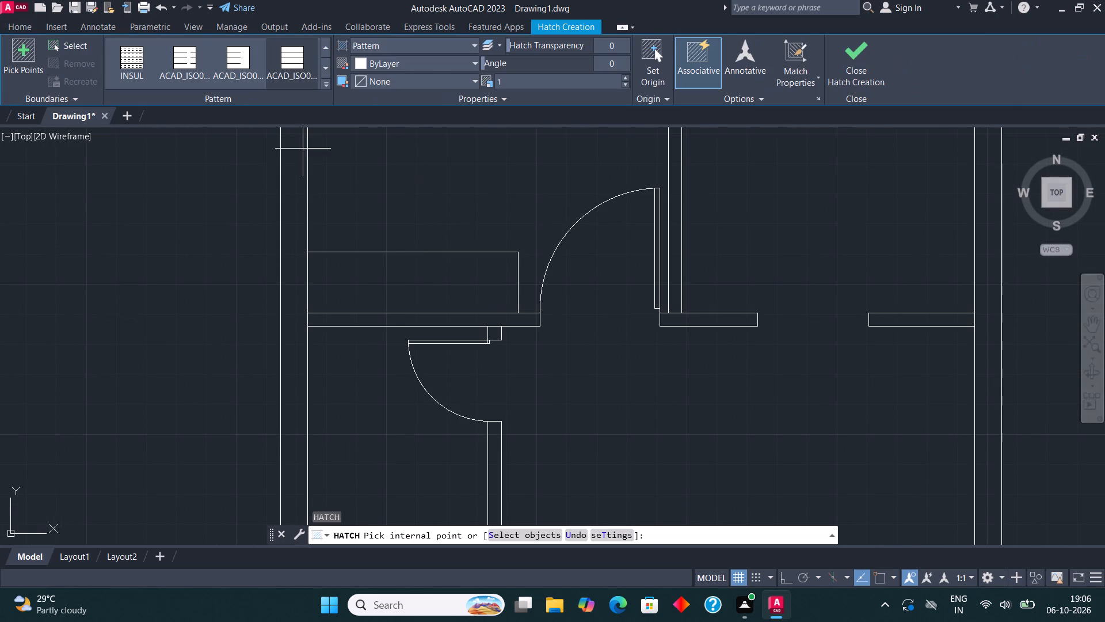
left_click(299, 52)
left_click(416, 296)
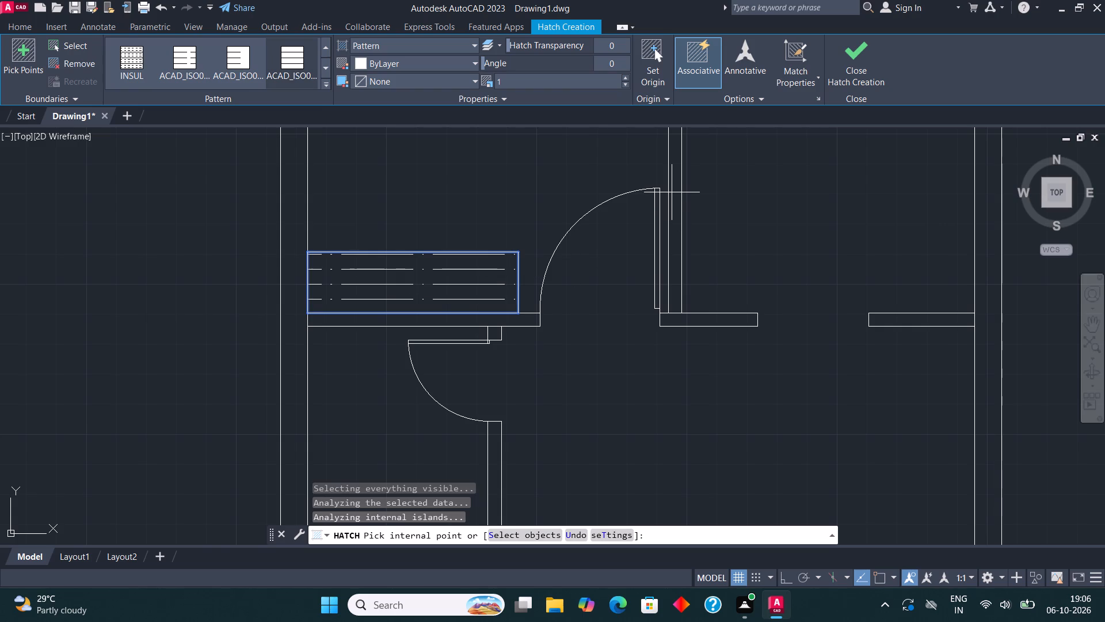
left_click(851, 48)
scroll(337, 291, "down", 2)
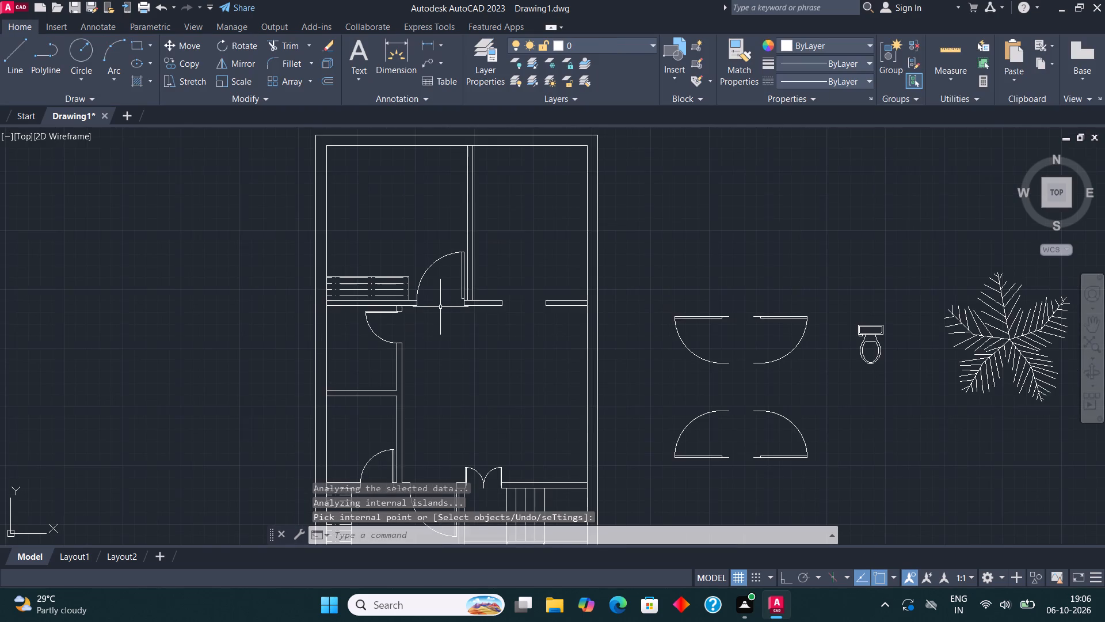
Draw a narrow vertical rectangle against the inner face of the south bedroom's east wall, opposite the bed.
scroll(444, 306, "down", 1)
middle_click_drag(440, 284, 440, 277)
middle_click_drag(432, 325, 442, 281)
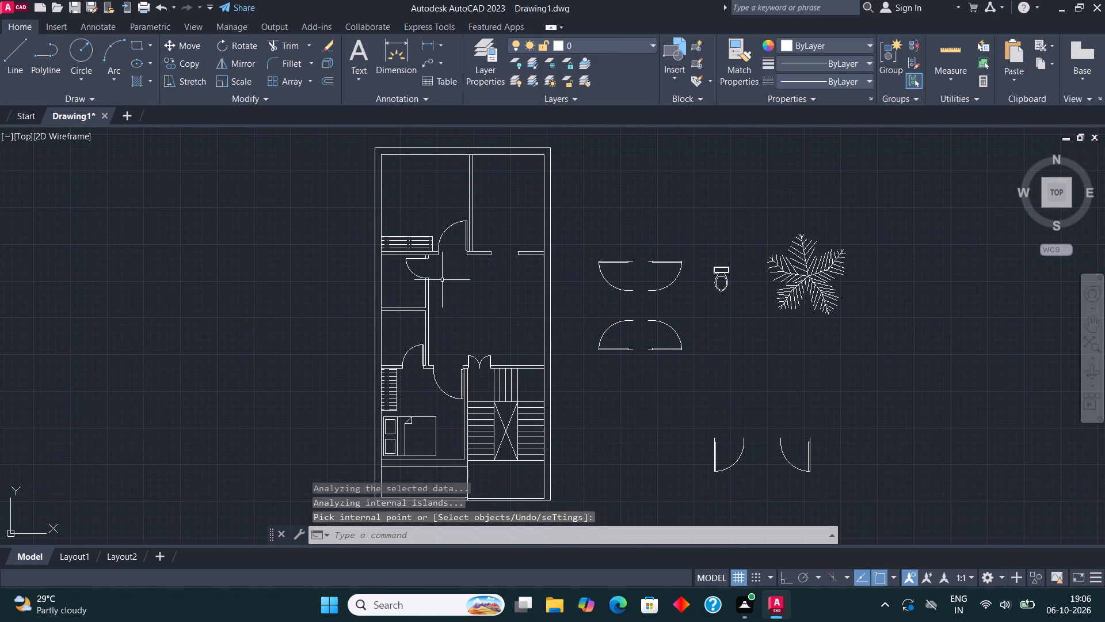
scroll(394, 462, "up", 3)
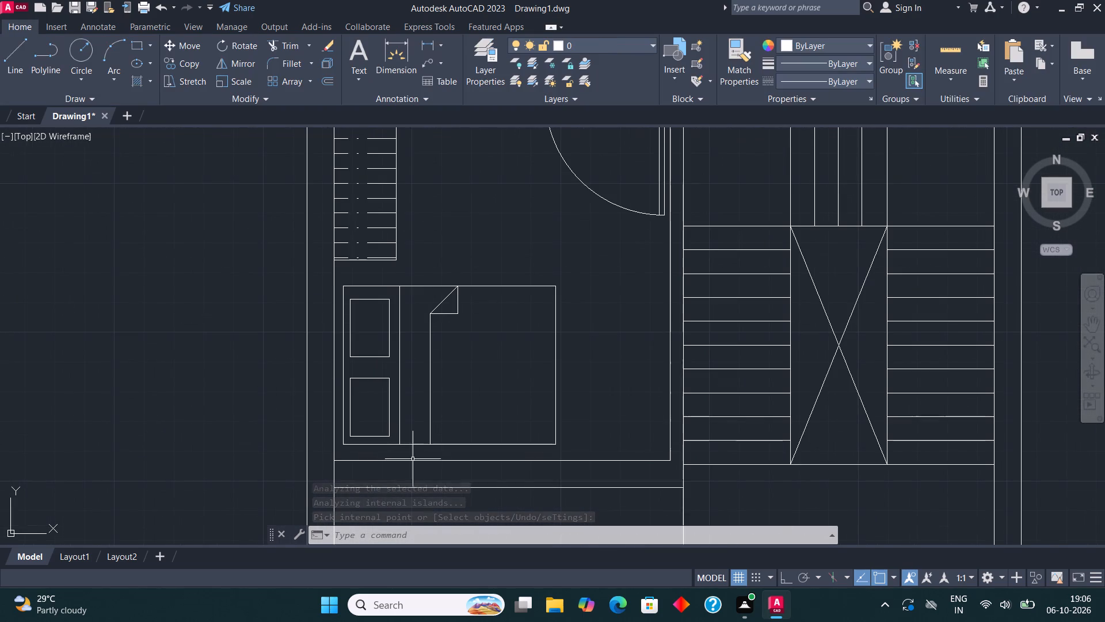
left_click(448, 458)
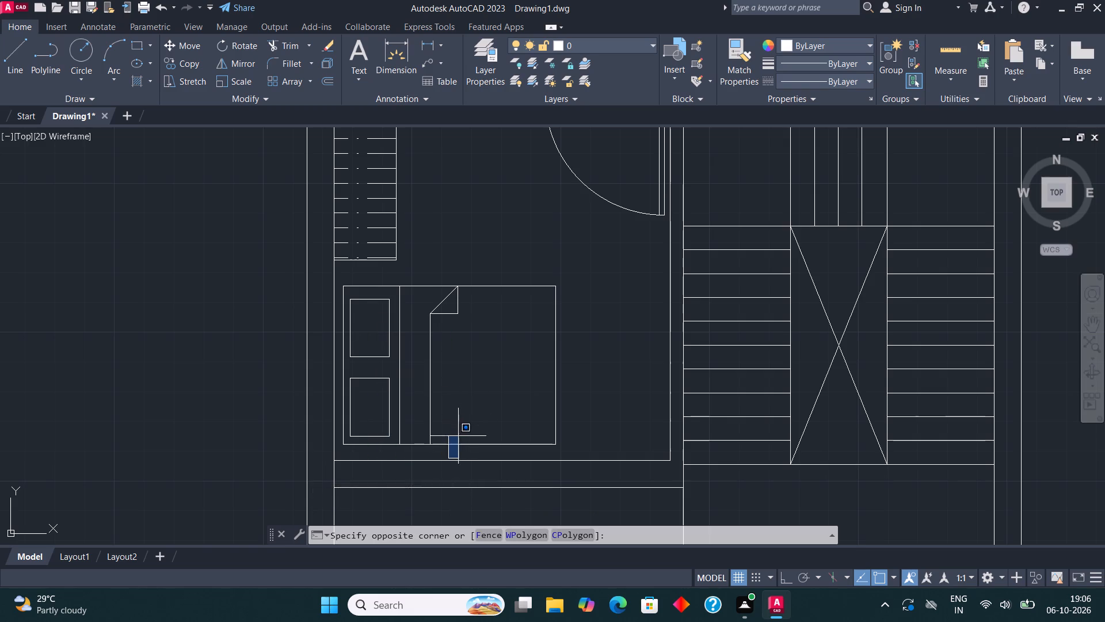
left_click(451, 452)
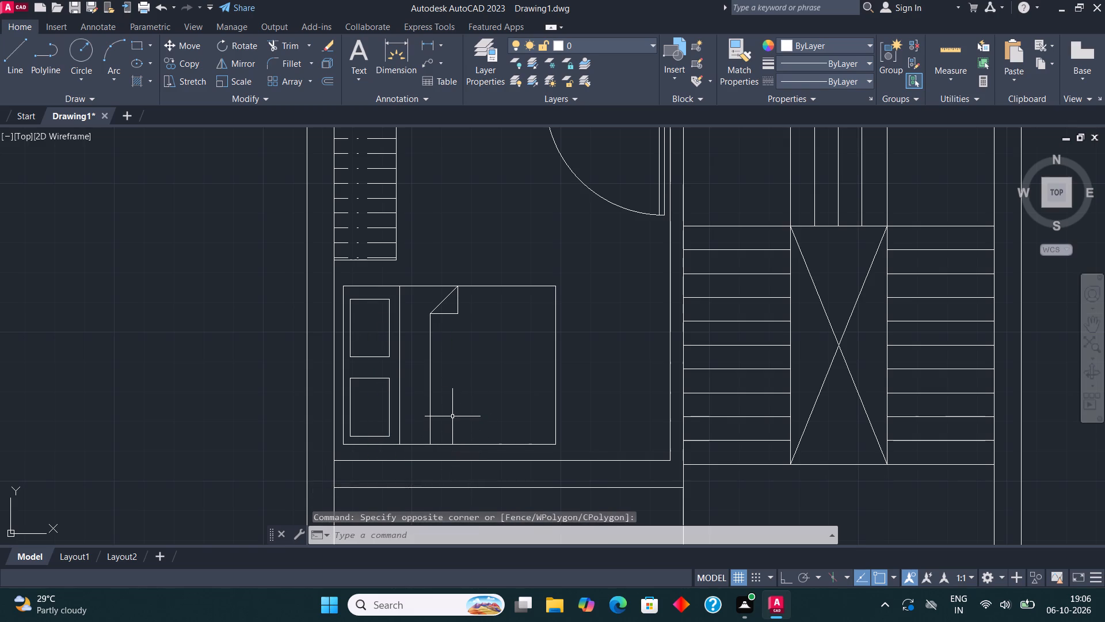
middle_click_drag(676, 387, 640, 364)
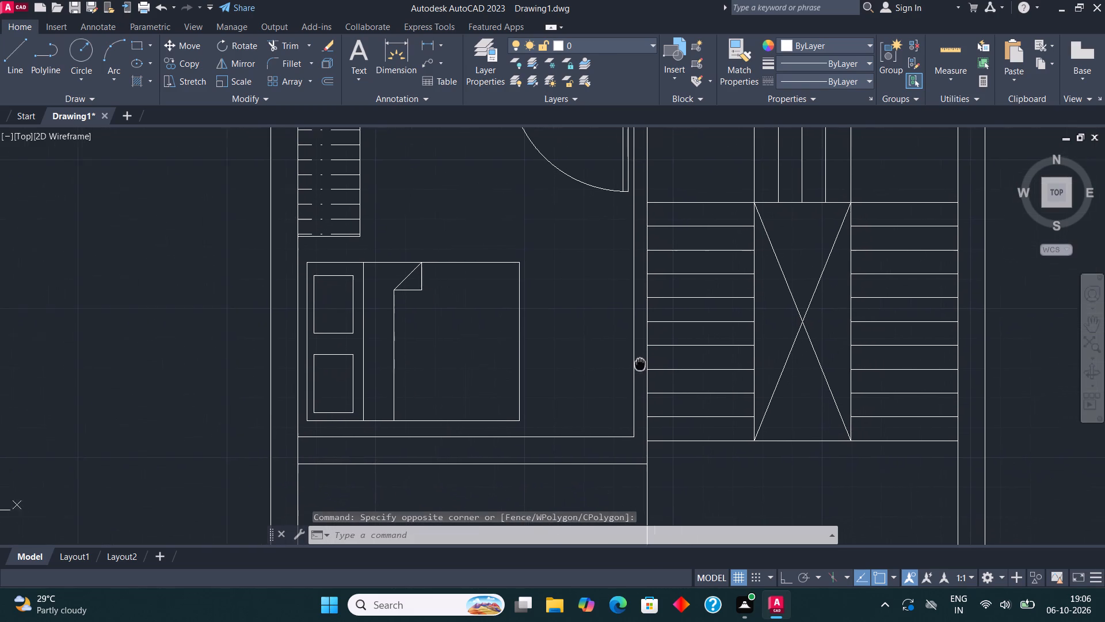
middle_click_drag(640, 364, 637, 374)
left_click(134, 44)
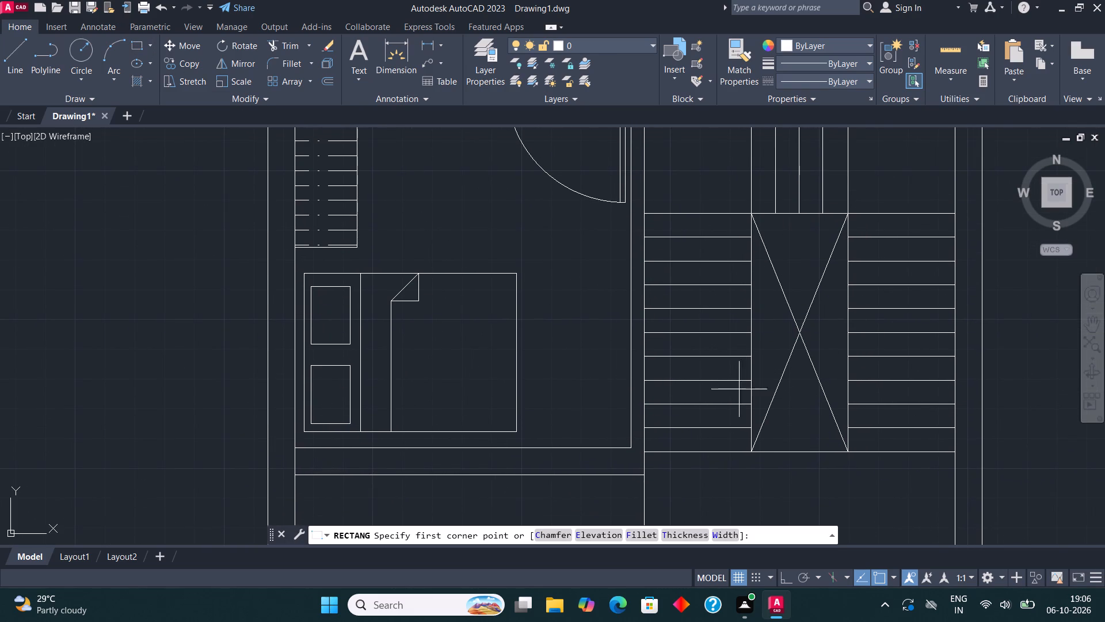
scroll(653, 323, "up", 1)
left_click(616, 264)
scroll(606, 324, "down", 2)
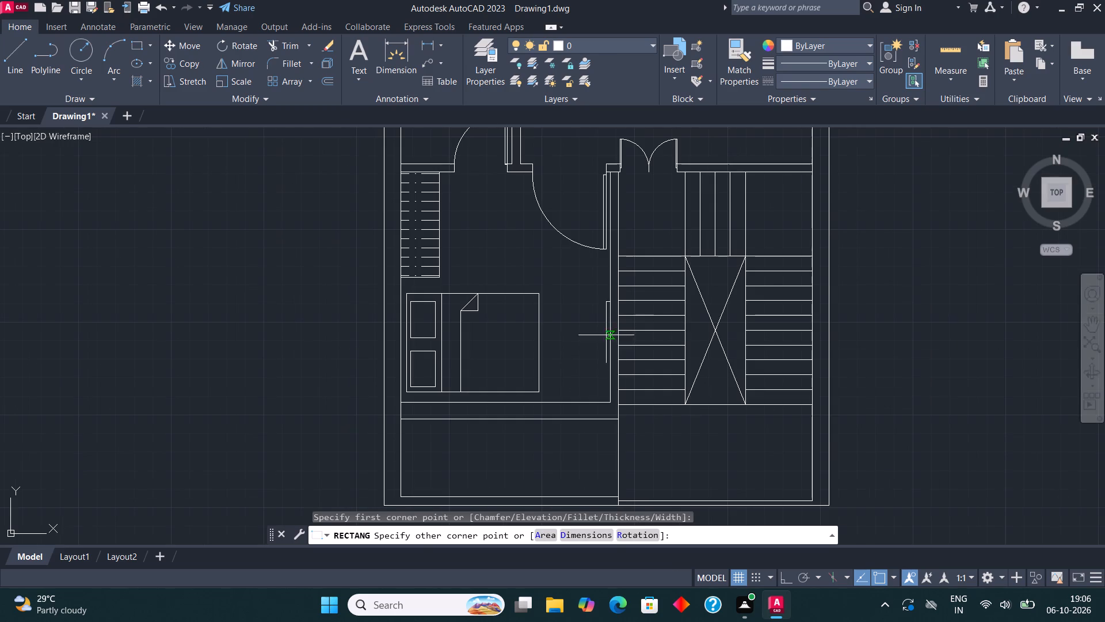
left_click(601, 381)
Copy the south bedroom's bed with its pillows and folded sheet to the empty space north of the plan.
scroll(601, 366, "up", 1)
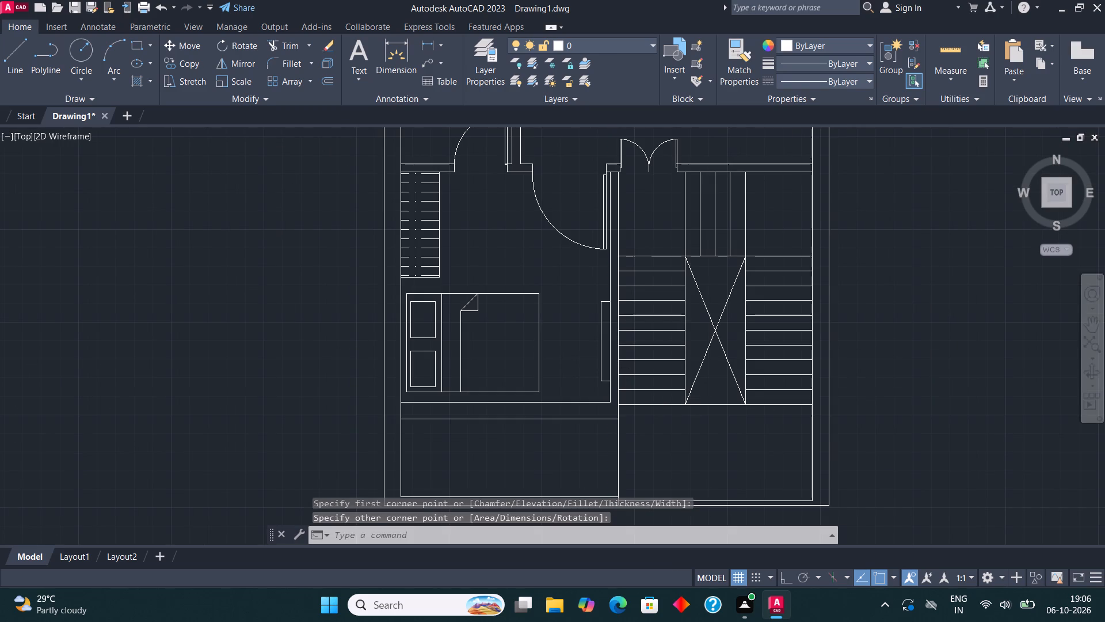
scroll(601, 366, "up", 1)
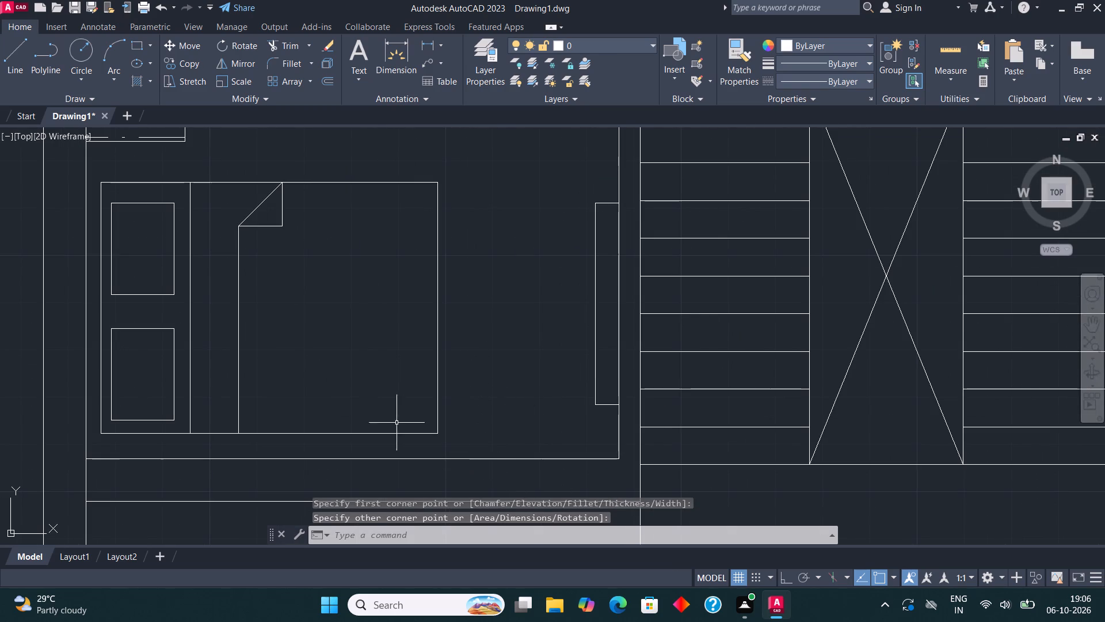
scroll(398, 416, "down", 2)
scroll(340, 414, "up", 1)
scroll(272, 279, "up", 1)
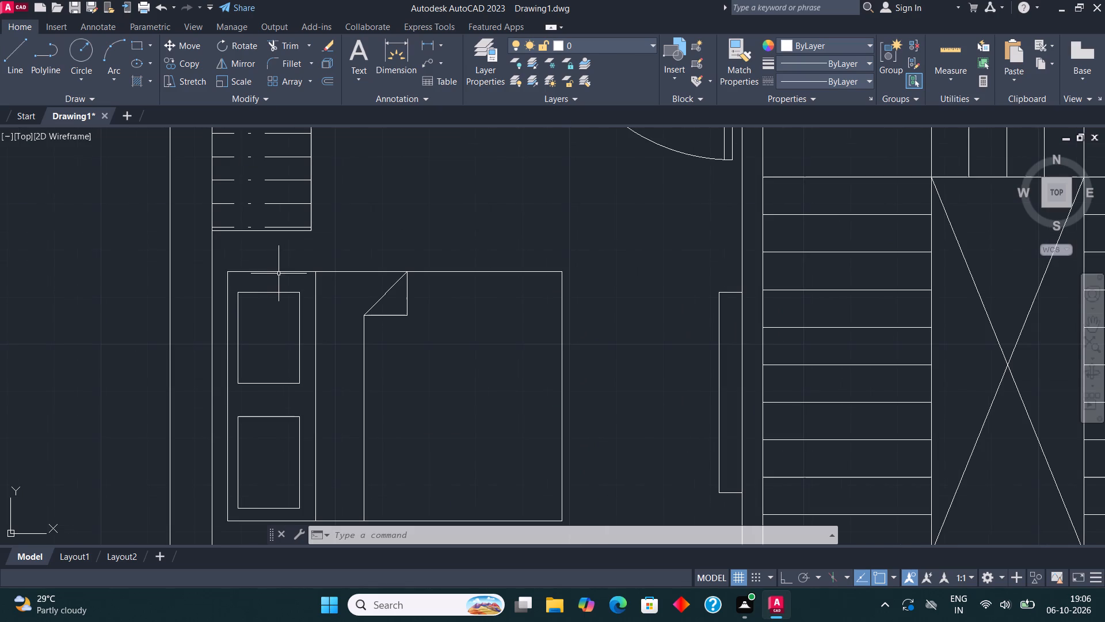
scroll(589, 509, "down", 1)
scroll(596, 371, "down", 1)
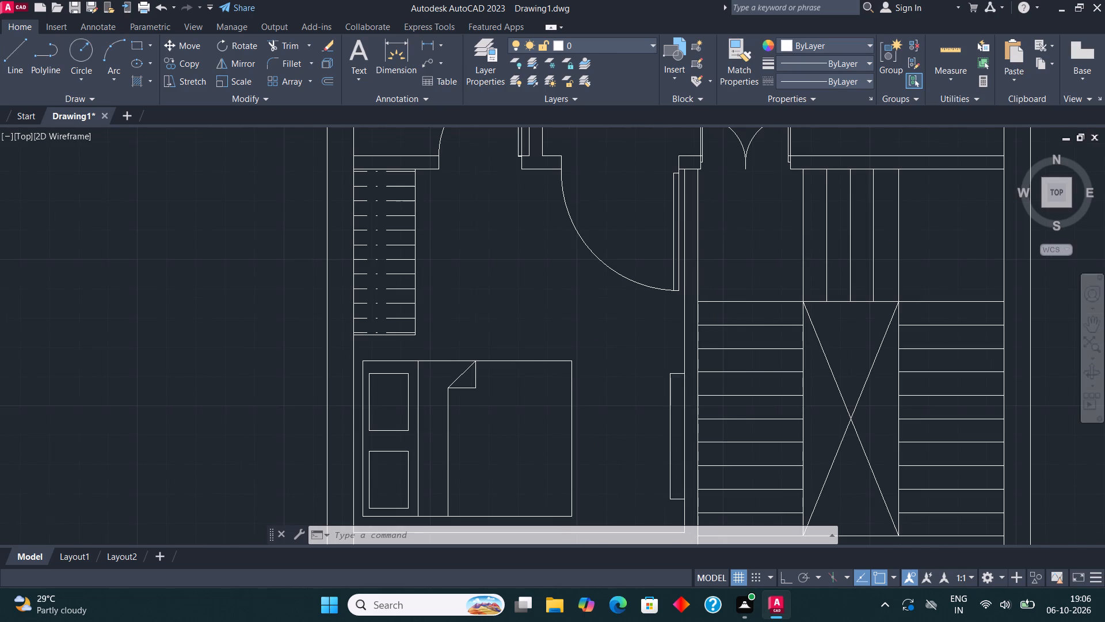
scroll(575, 482, "up", 2)
left_click(603, 450)
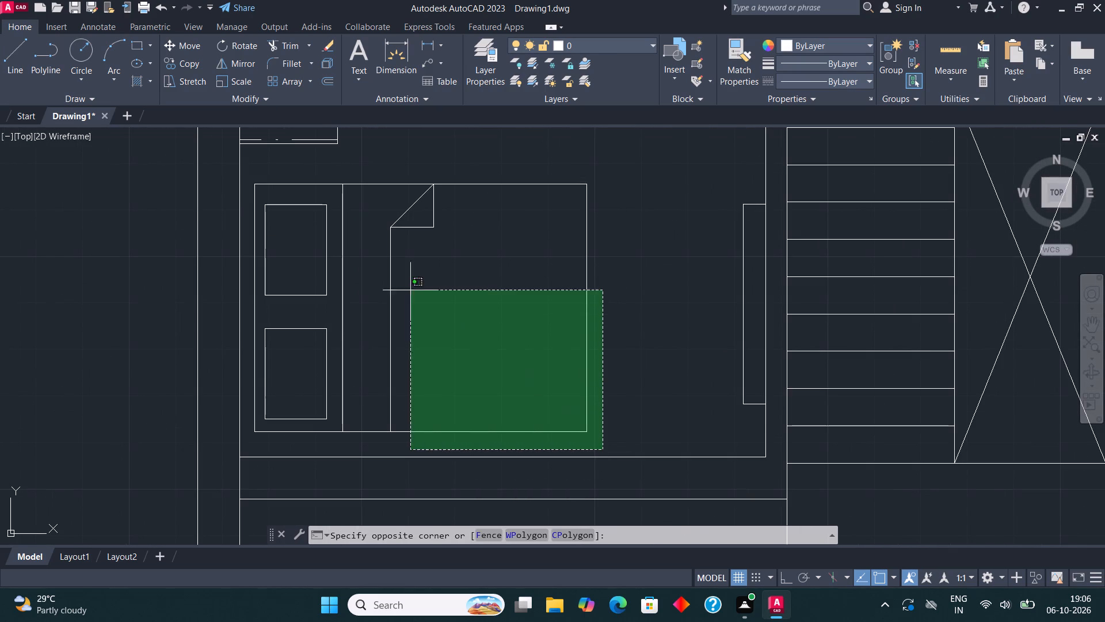
left_click(250, 175)
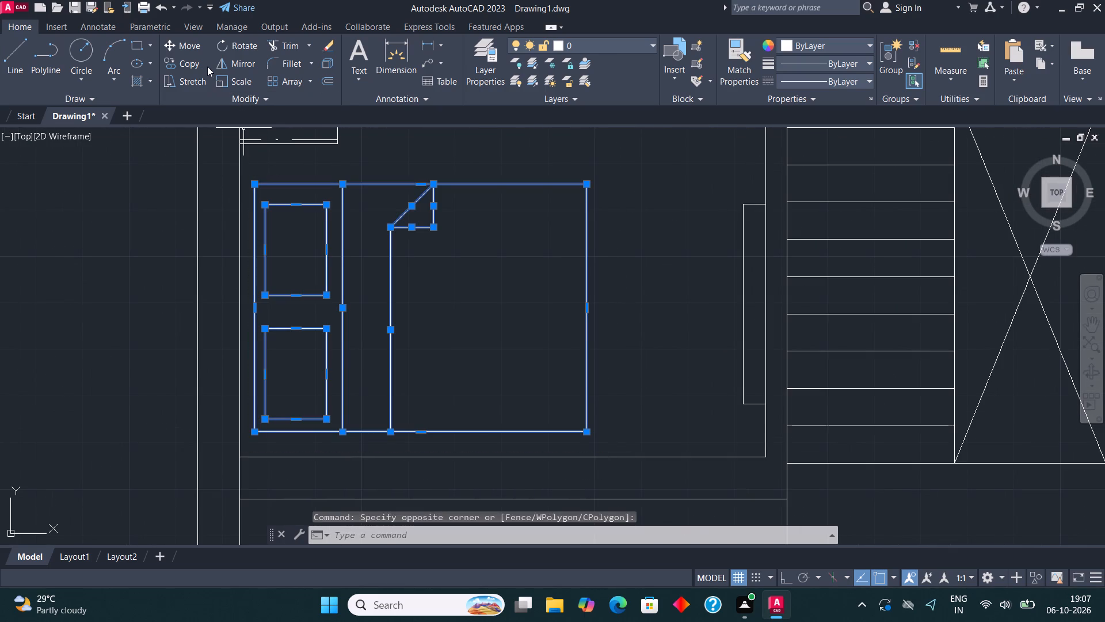
left_click(192, 59)
left_click_drag(366, 280, 364, 322)
scroll(346, 465, "down", 7)
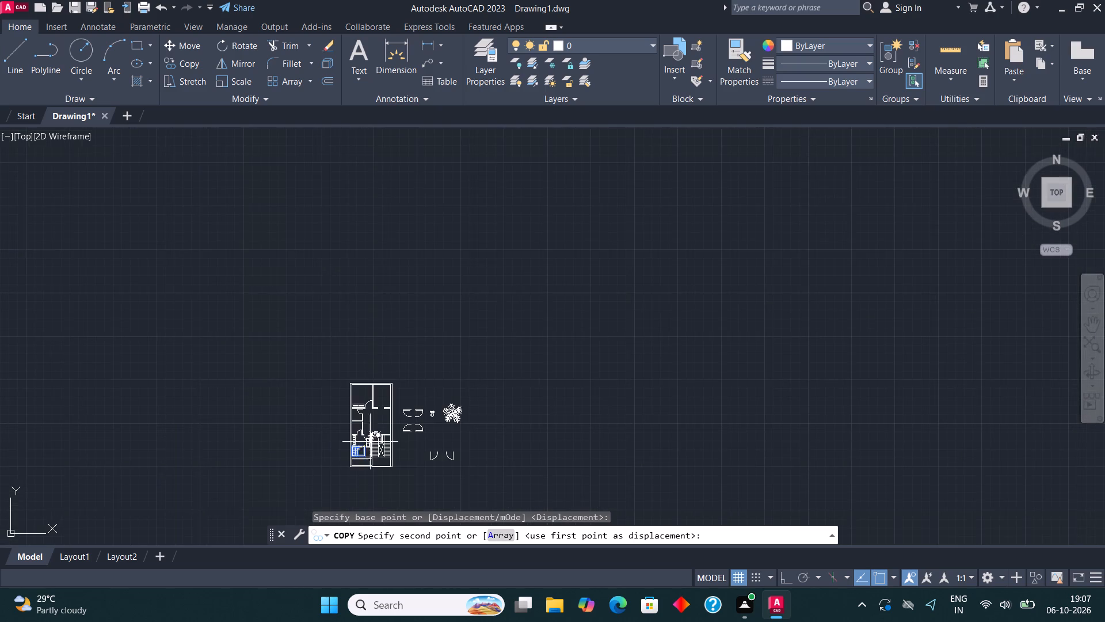
scroll(379, 333, "up", 3)
scroll(376, 319, "down", 4)
scroll(364, 343, "up", 5)
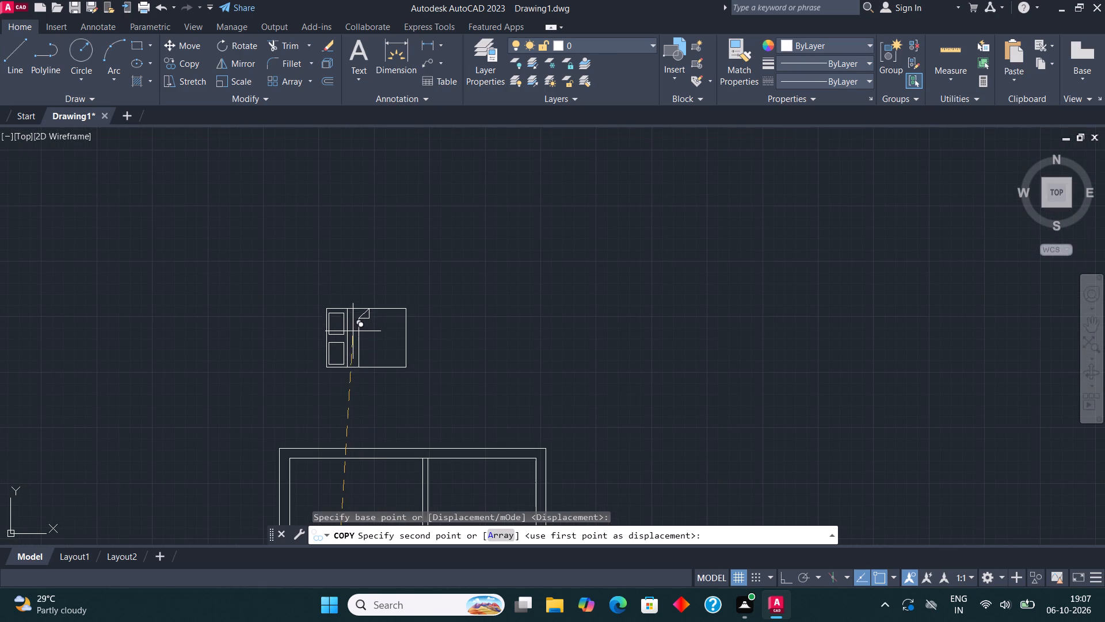
left_click(353, 331)
key("Escape")
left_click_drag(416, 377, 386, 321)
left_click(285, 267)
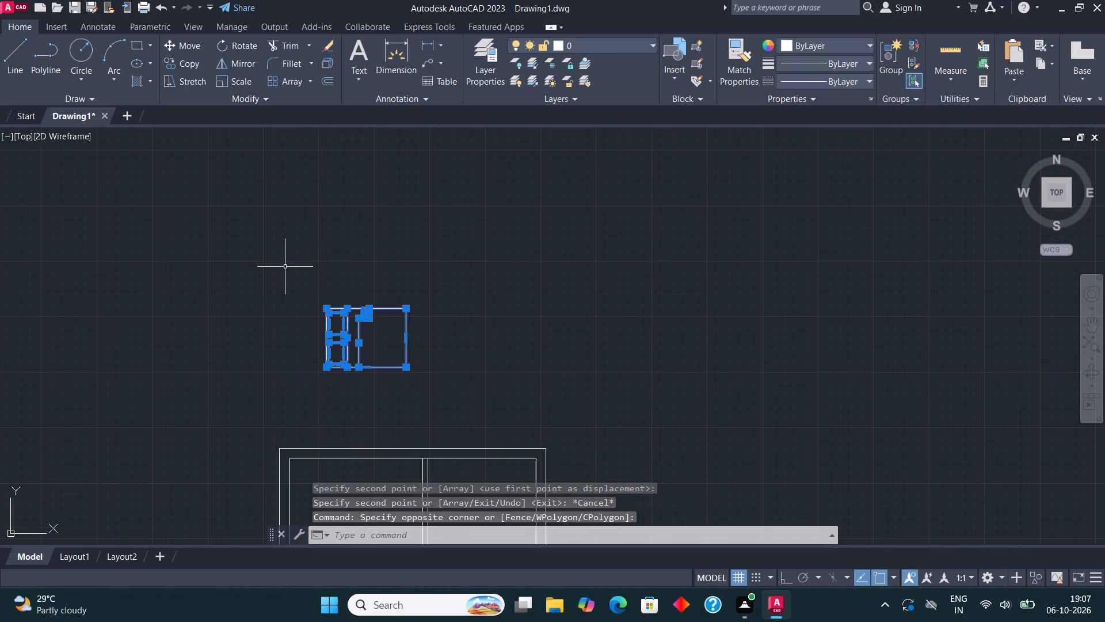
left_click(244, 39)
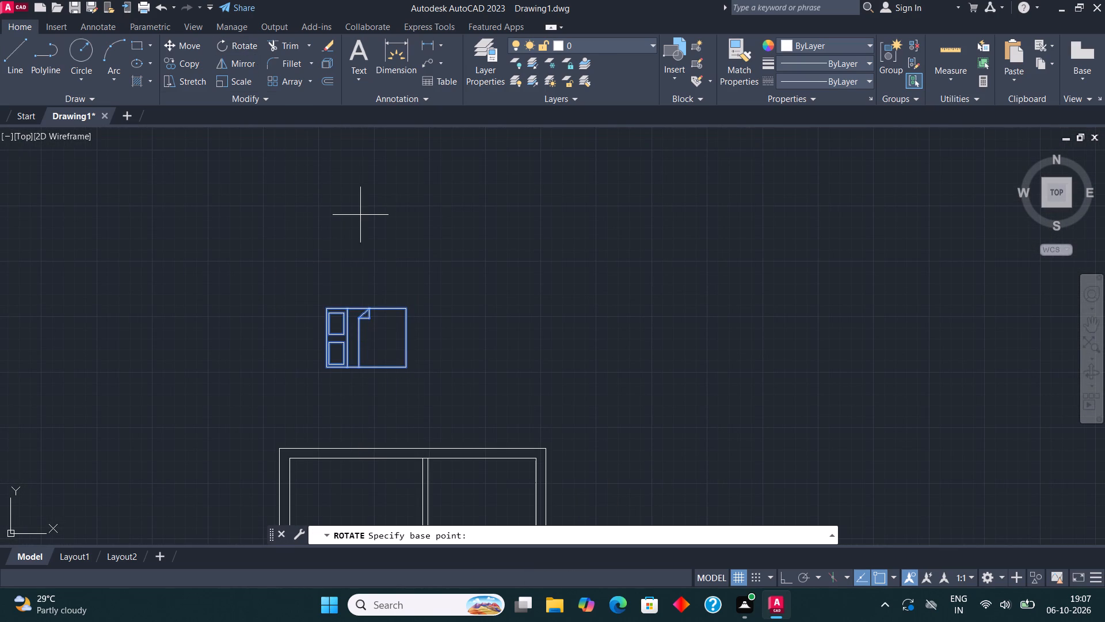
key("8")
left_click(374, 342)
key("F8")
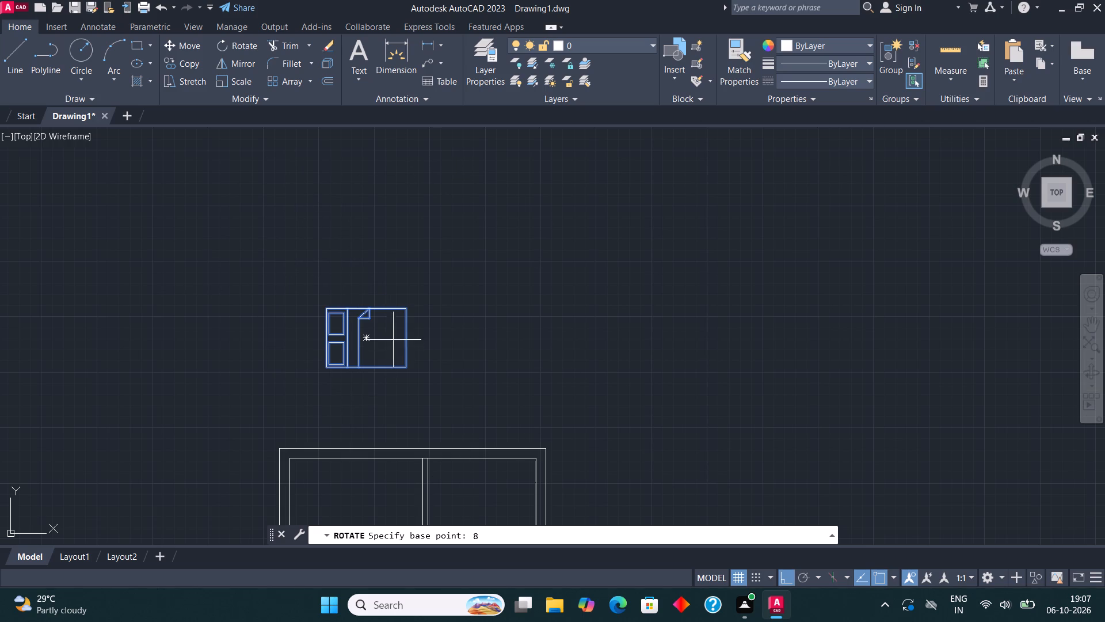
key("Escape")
Rotate the copied bed 270° with ortho on, so that its pillows face north.
left_click(426, 375)
left_click(245, 257)
left_click(242, 48)
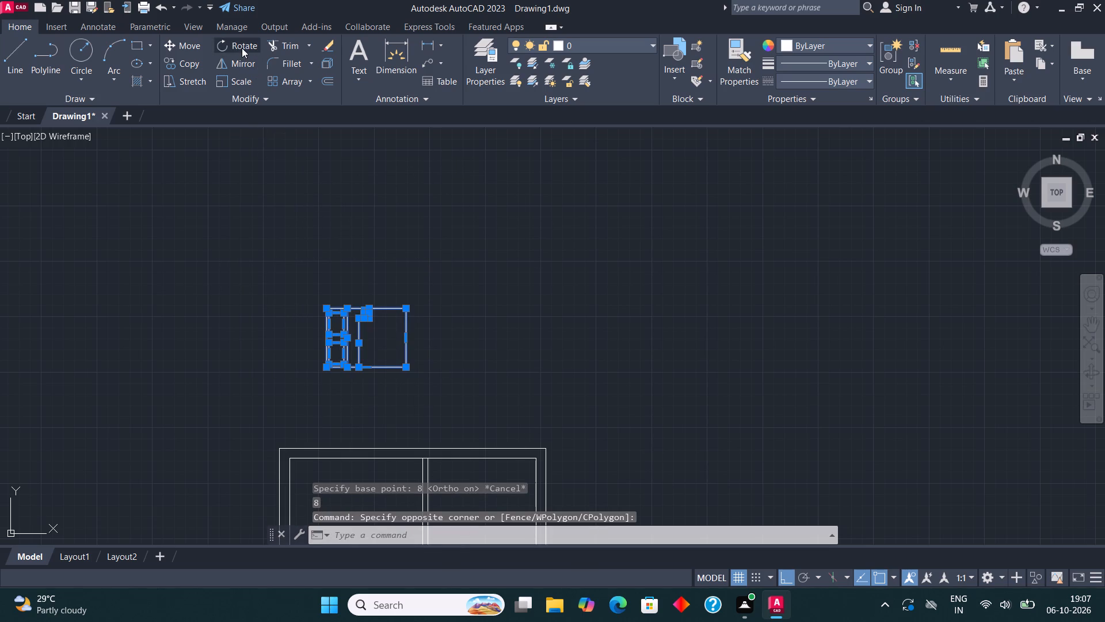
left_click(391, 341)
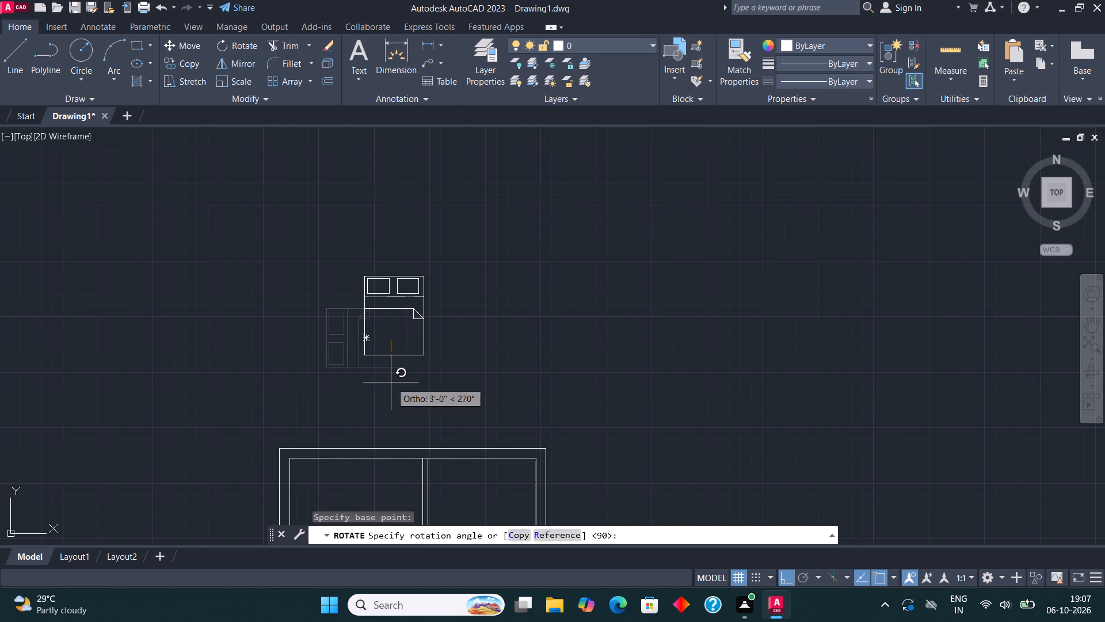
left_click(391, 382)
Move the rotated bed by its headboard's midpoint into the northwest room, headboard against the north wall above the wardrobe.
left_click(433, 391)
left_click(333, 199)
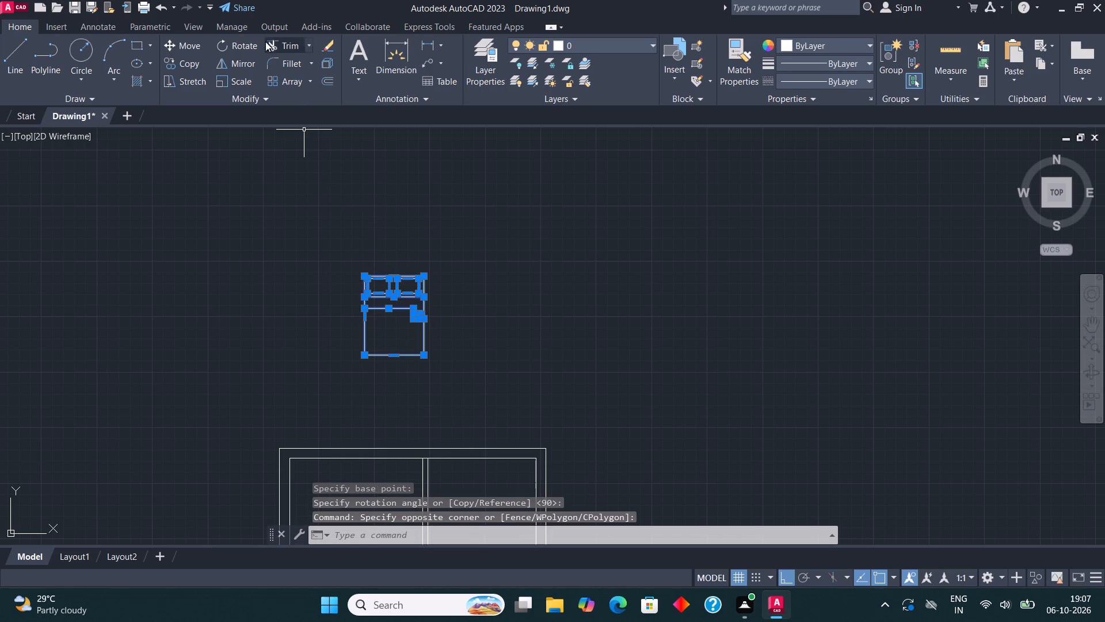
left_click(190, 39)
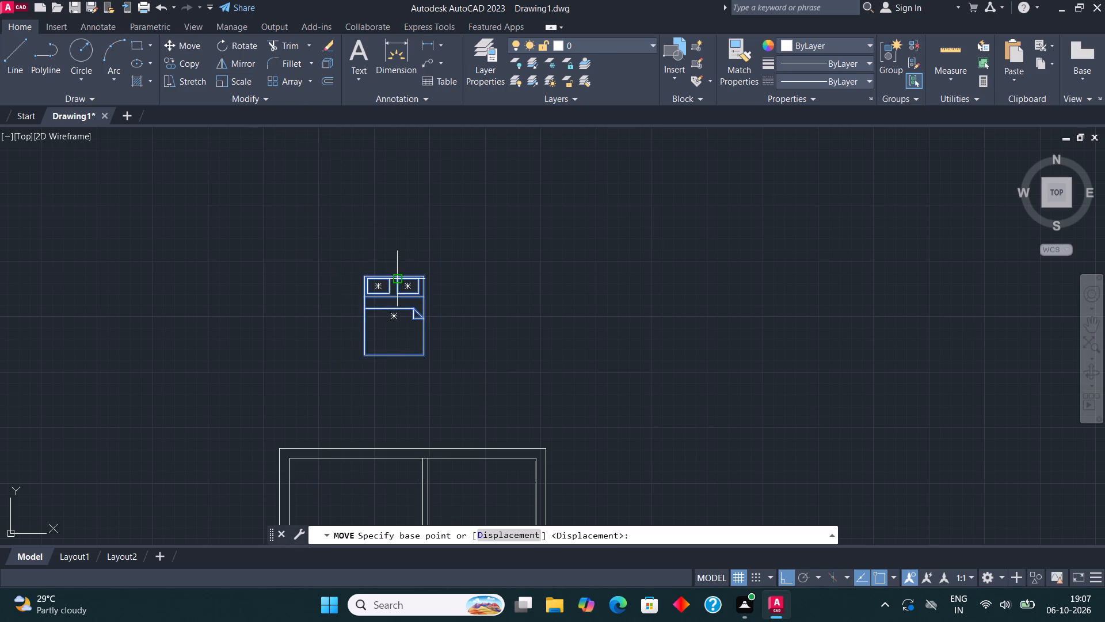
left_click(394, 277)
scroll(471, 265, "down", 3)
scroll(448, 334, "up", 3)
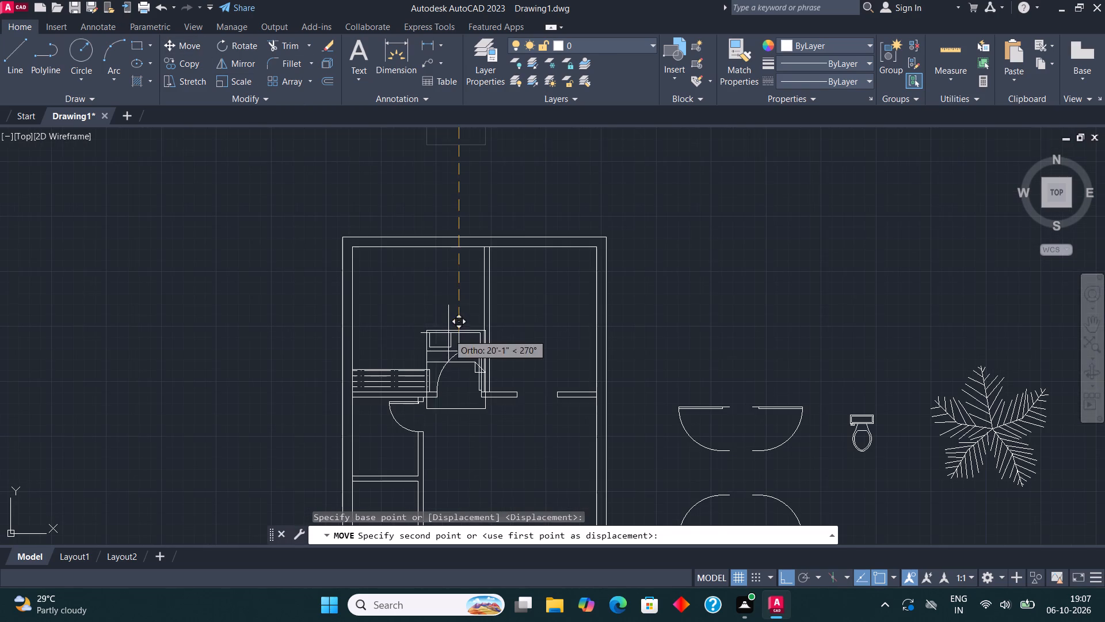
key("F8")
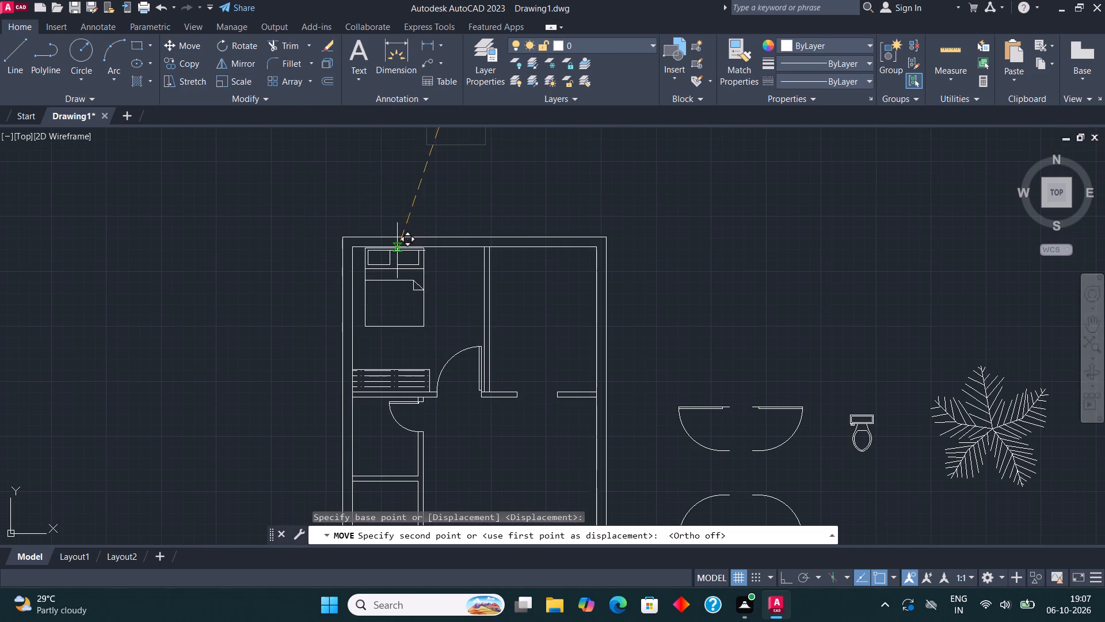
scroll(391, 248, "up", 3)
left_click(387, 256)
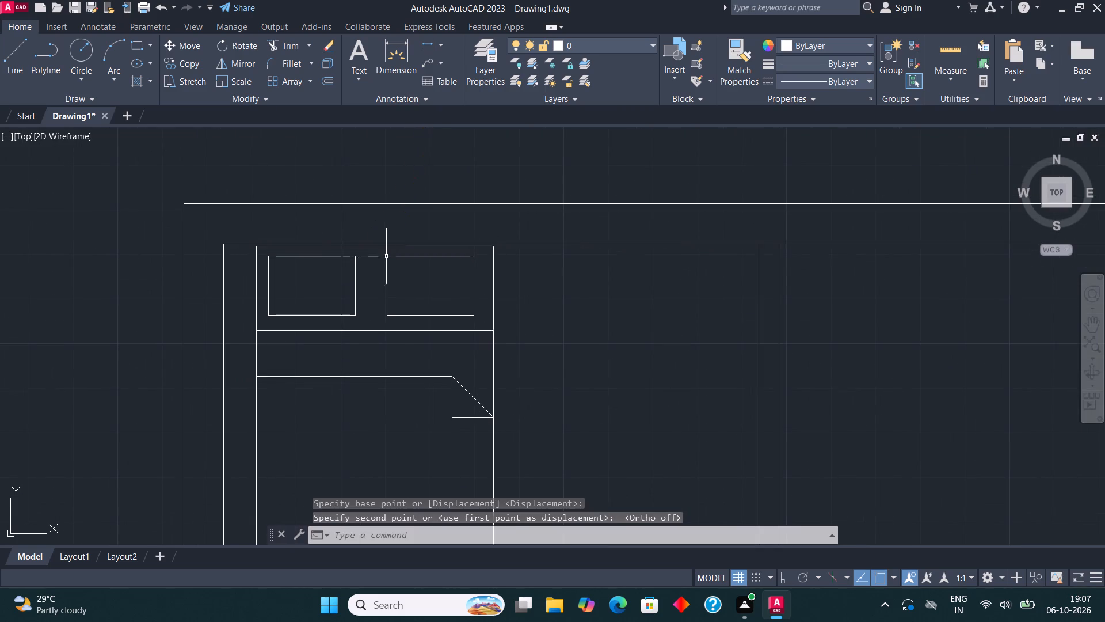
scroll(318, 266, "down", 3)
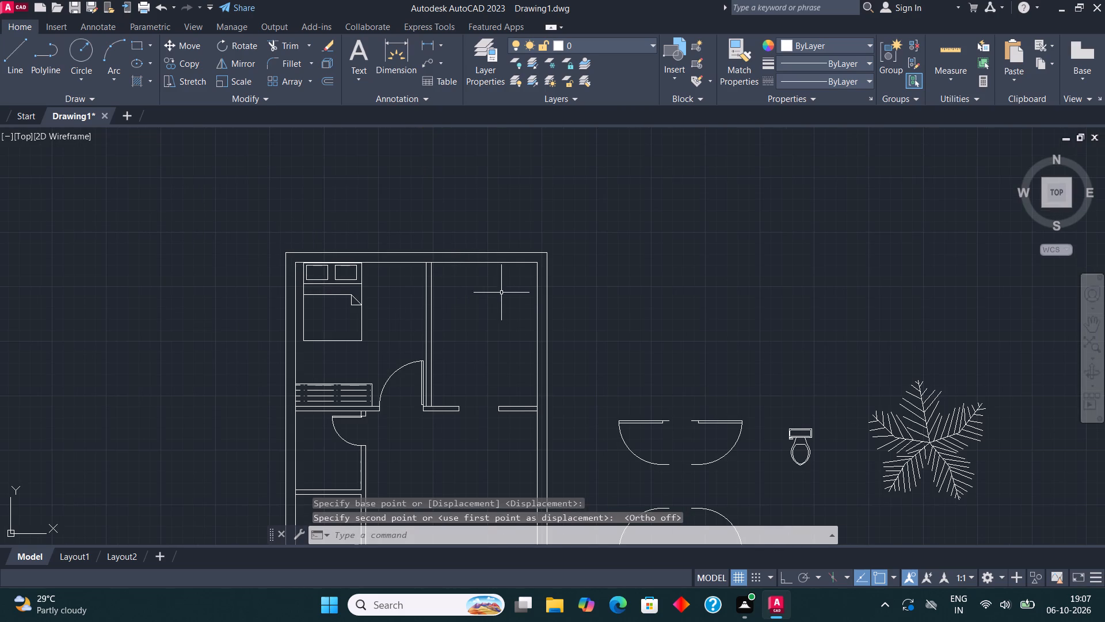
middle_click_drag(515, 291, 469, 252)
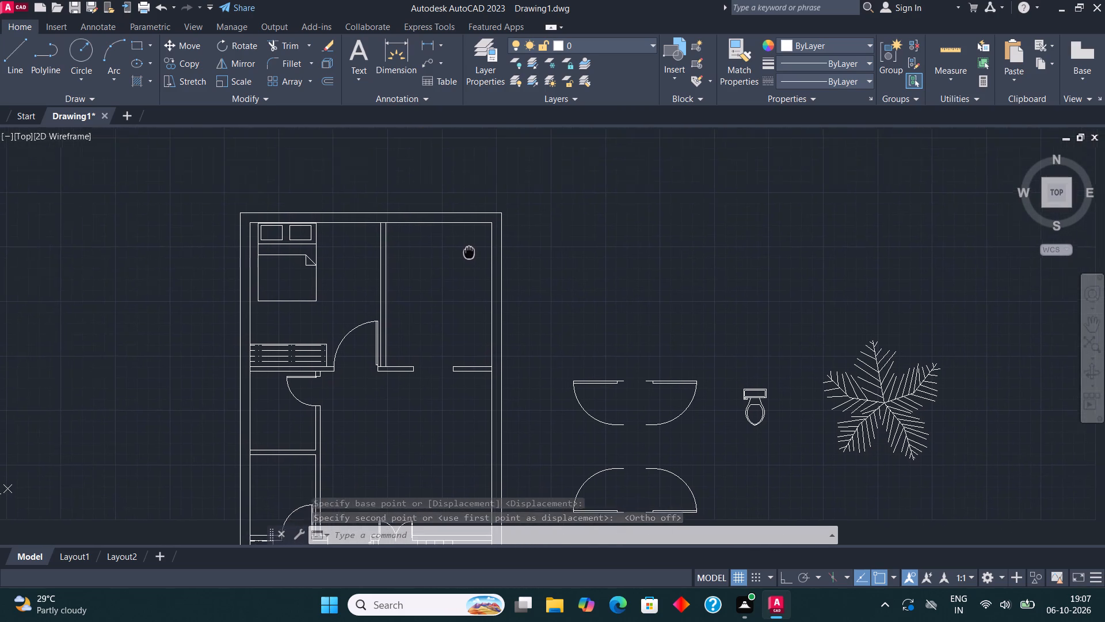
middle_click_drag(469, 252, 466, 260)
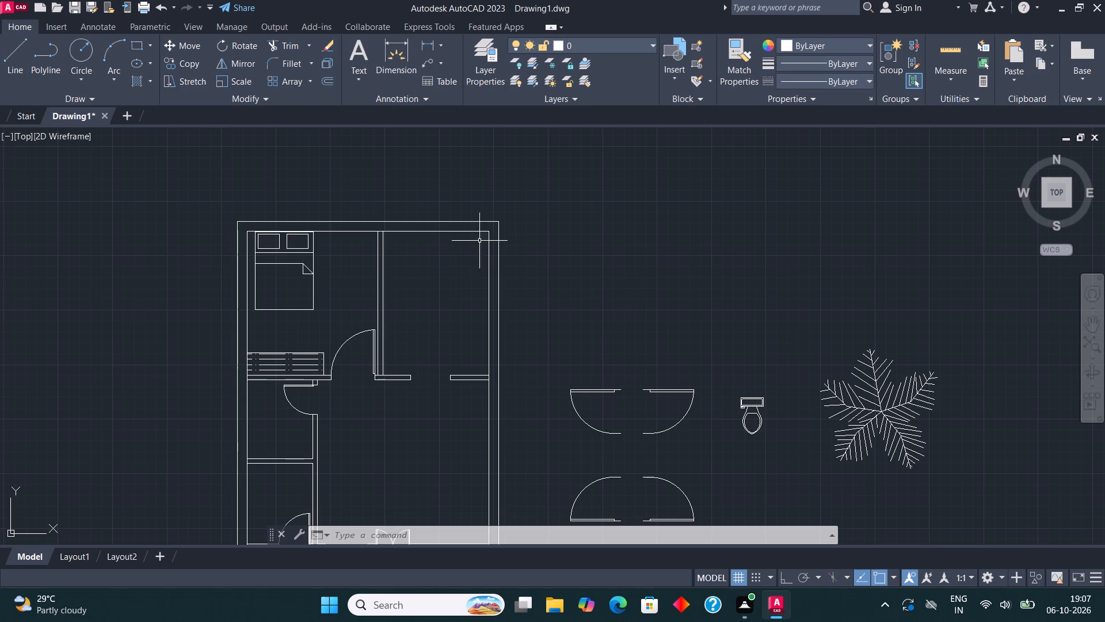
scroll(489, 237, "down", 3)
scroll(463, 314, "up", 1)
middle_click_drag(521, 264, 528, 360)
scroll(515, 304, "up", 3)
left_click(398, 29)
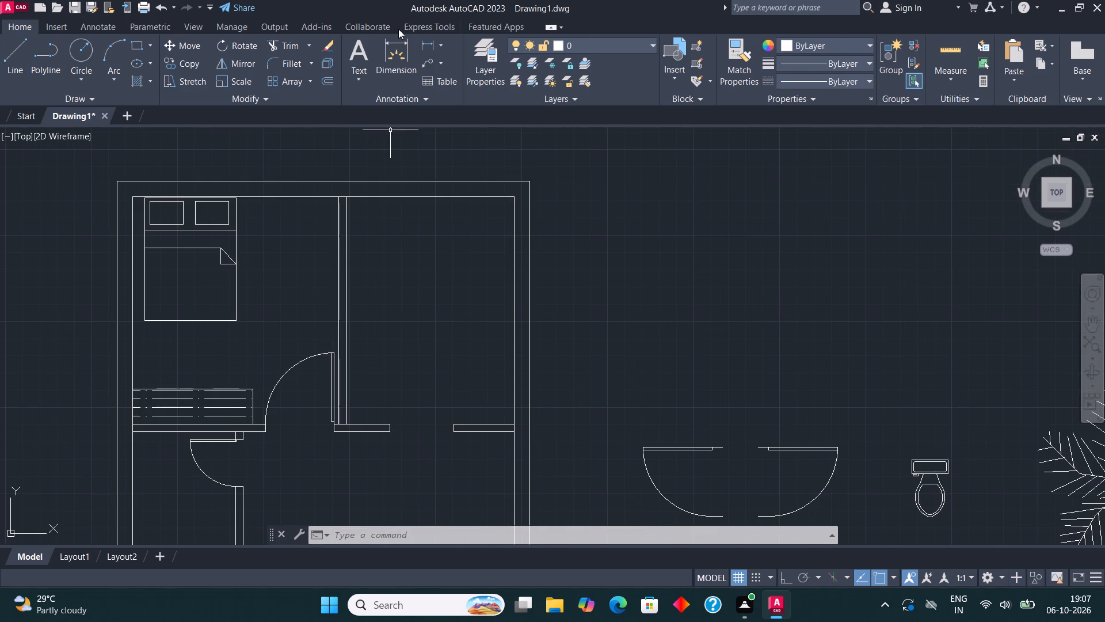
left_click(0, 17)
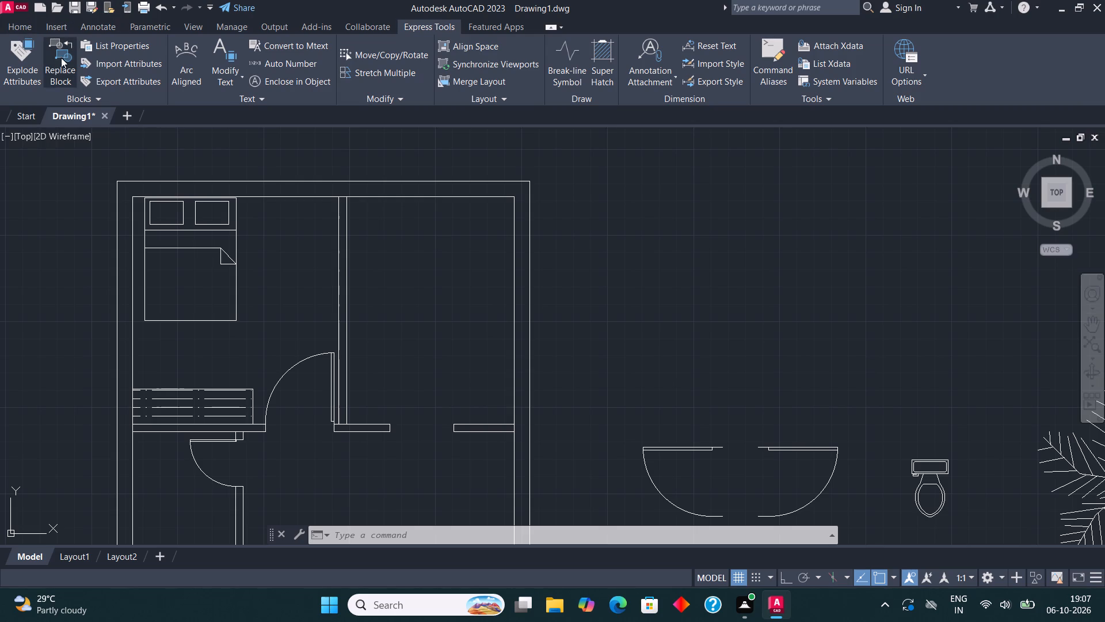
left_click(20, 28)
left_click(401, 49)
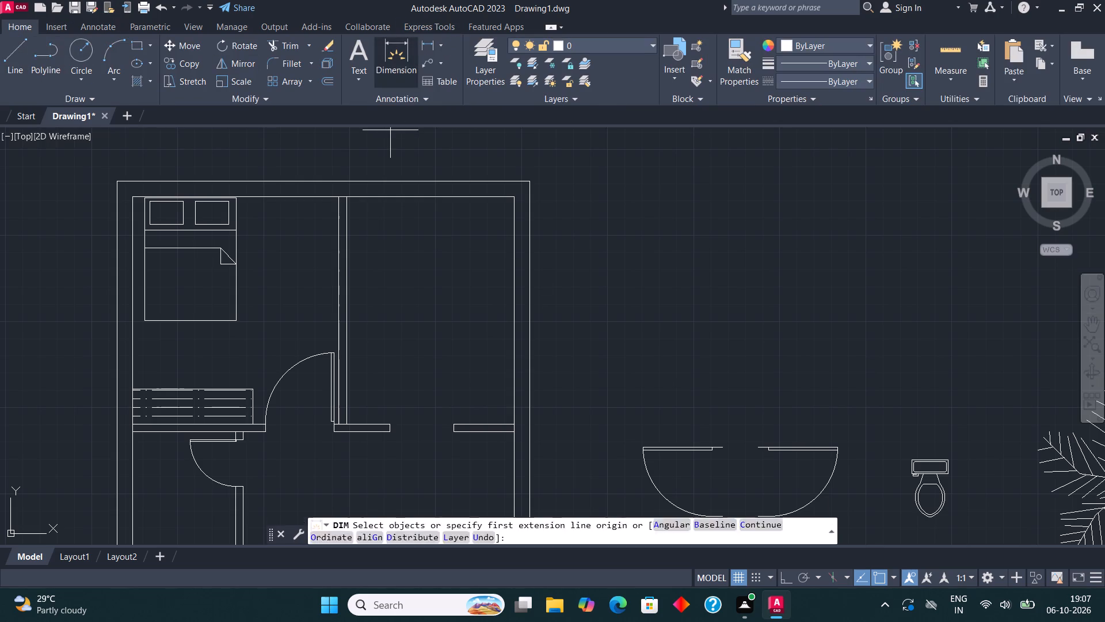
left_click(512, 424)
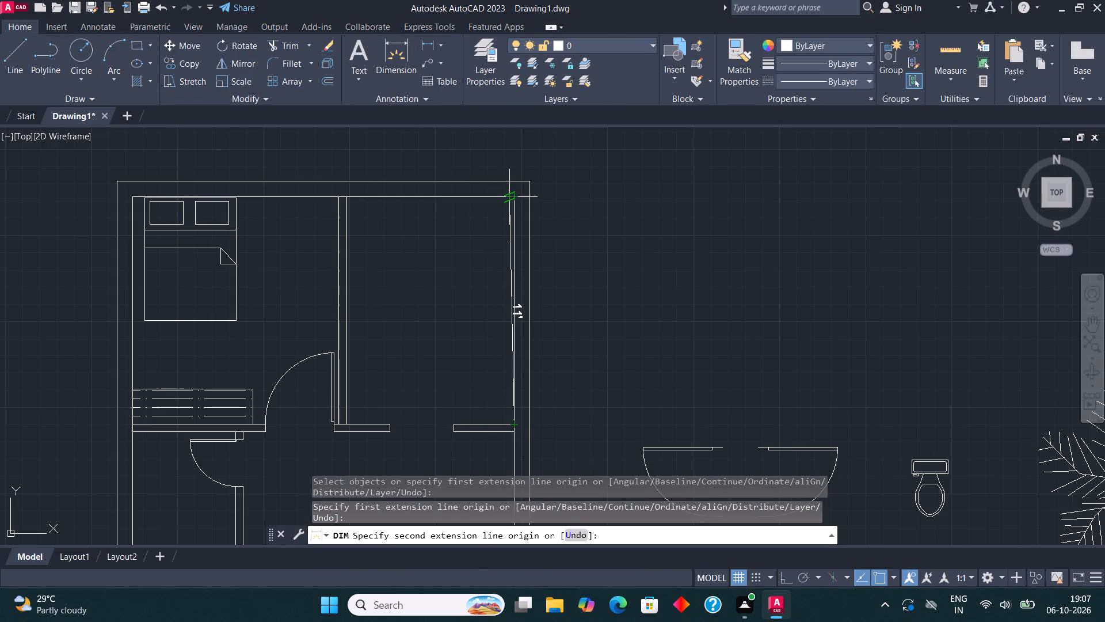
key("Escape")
Draw a line 3'6" south along the northeast room's west partition from its north wall, continuing horizontally across to the east wall.
left_click(7, 55)
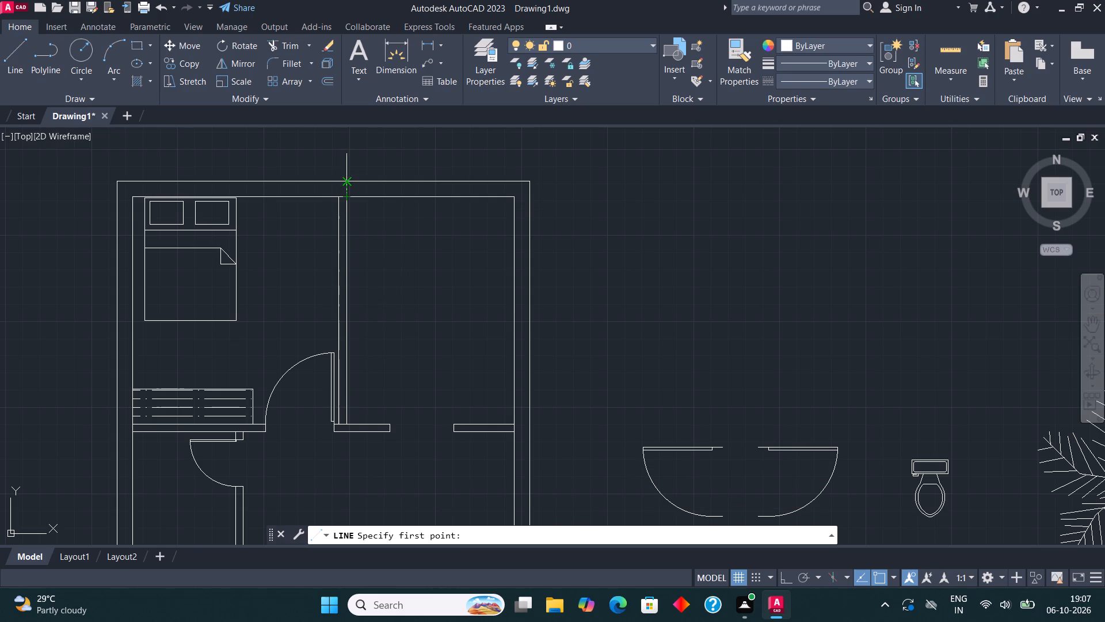
left_click(344, 197)
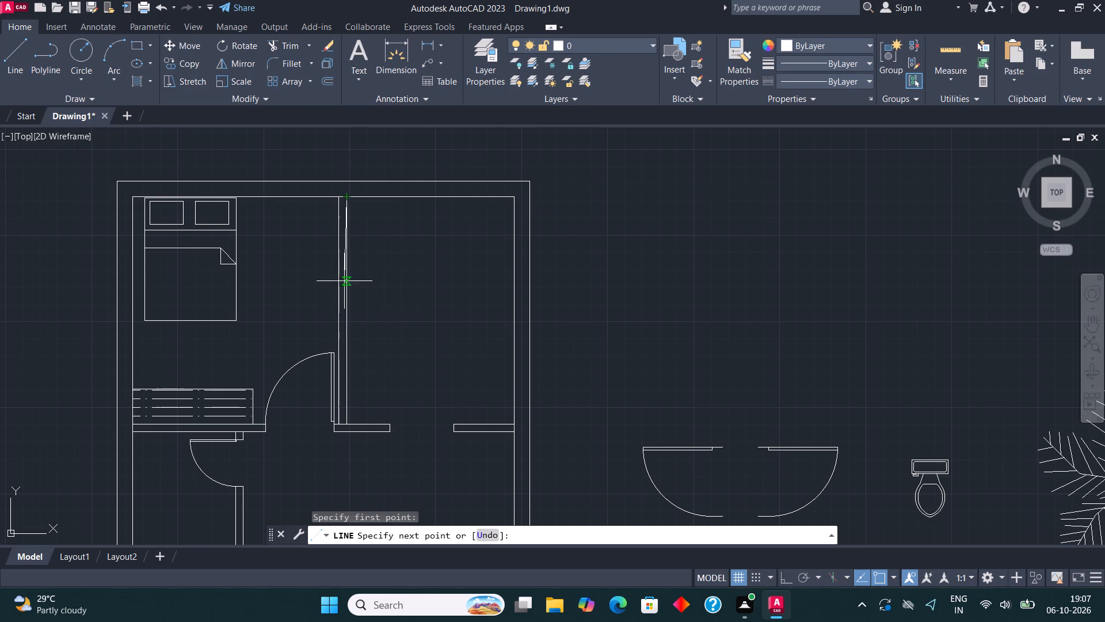
key("F8")
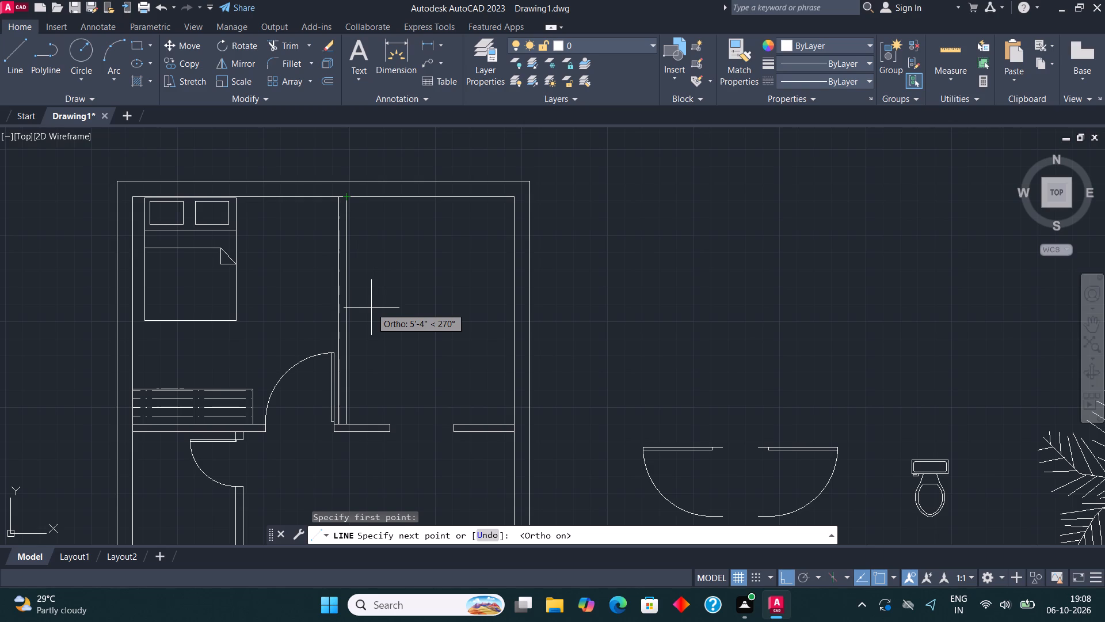
type("3'6")
key("apostrophe")
key("Return")
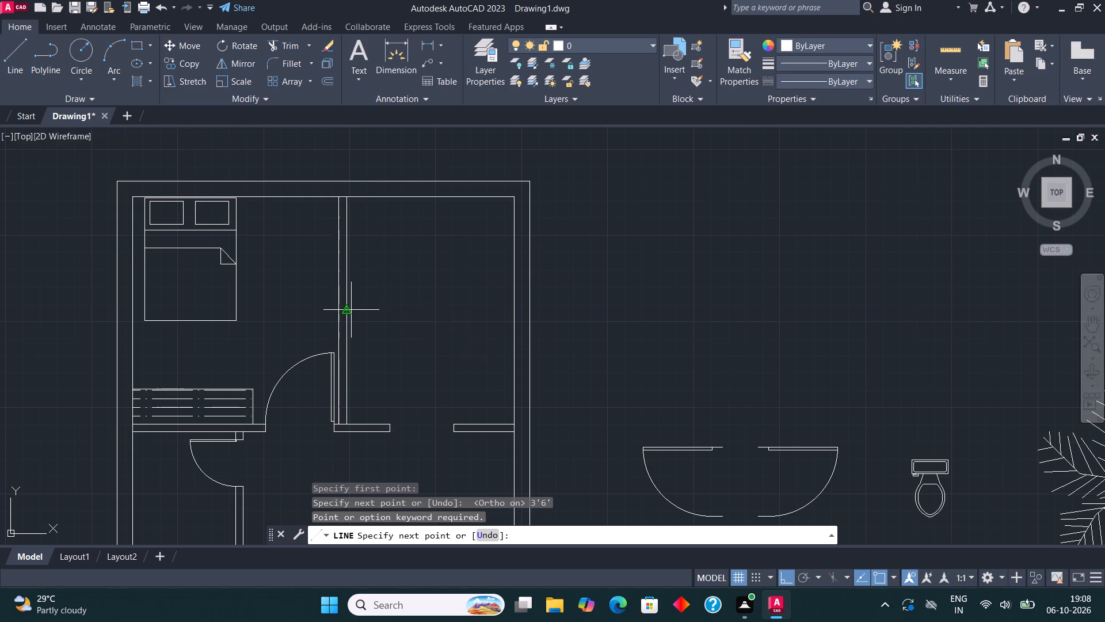
type("3'6\"")
key("Return")
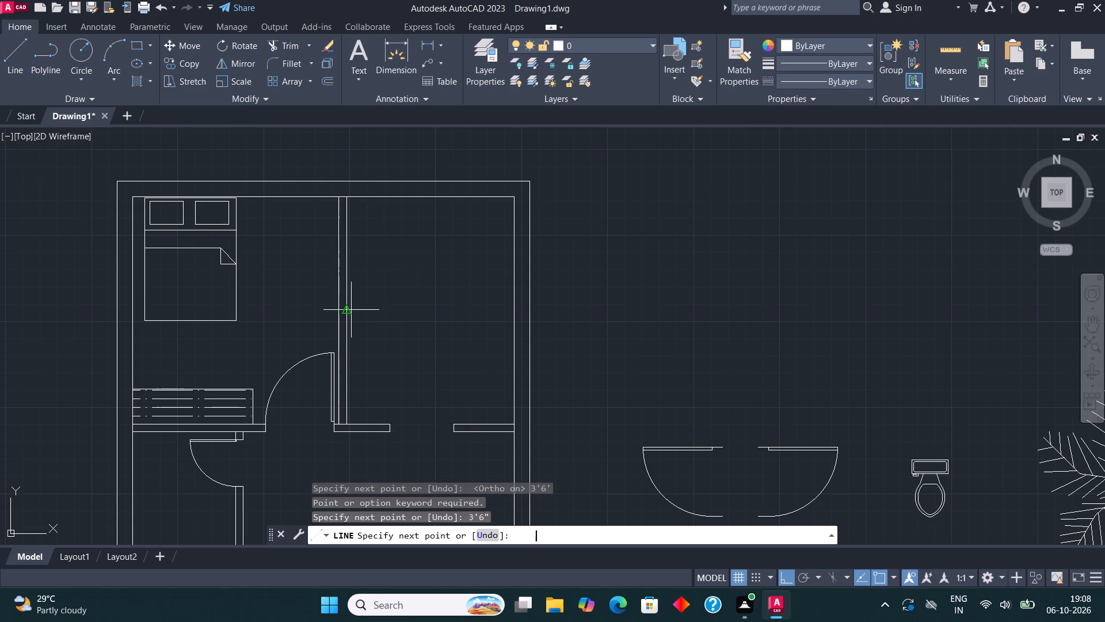
left_click(515, 275)
key("Escape")
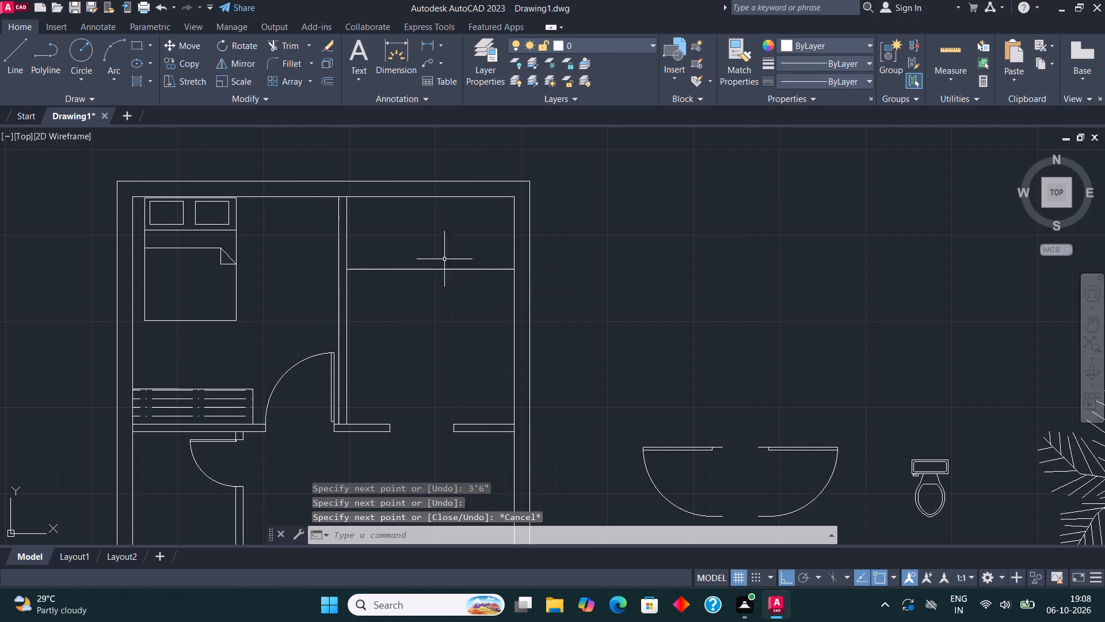
Copy the horizontal line across the northeast room 4.5" south to form a double-line wall.
left_click(433, 268)
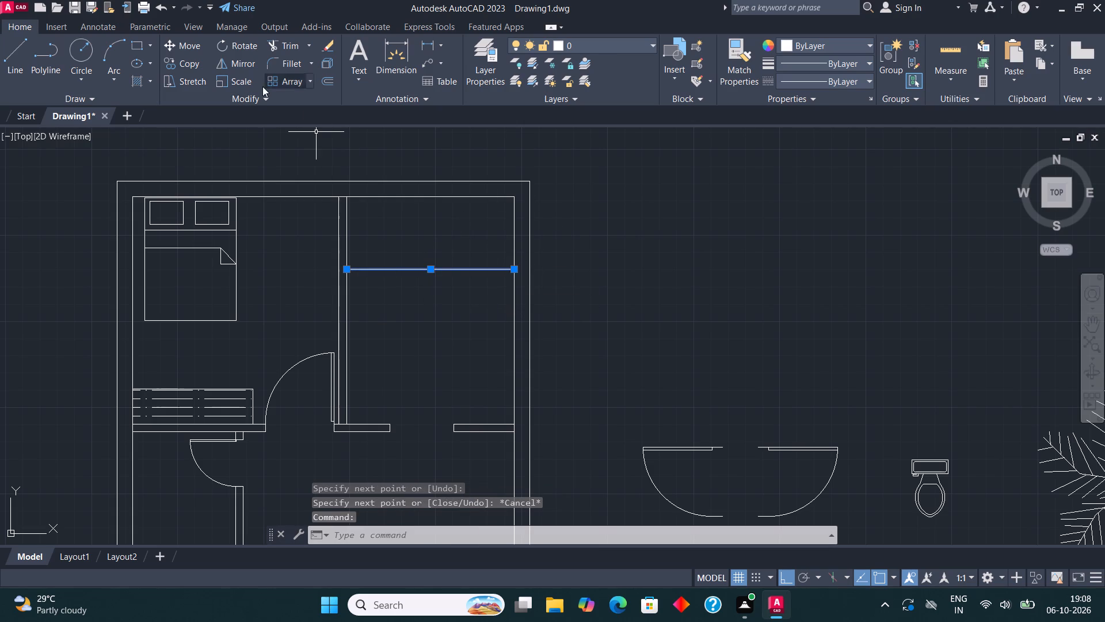
left_click(188, 66)
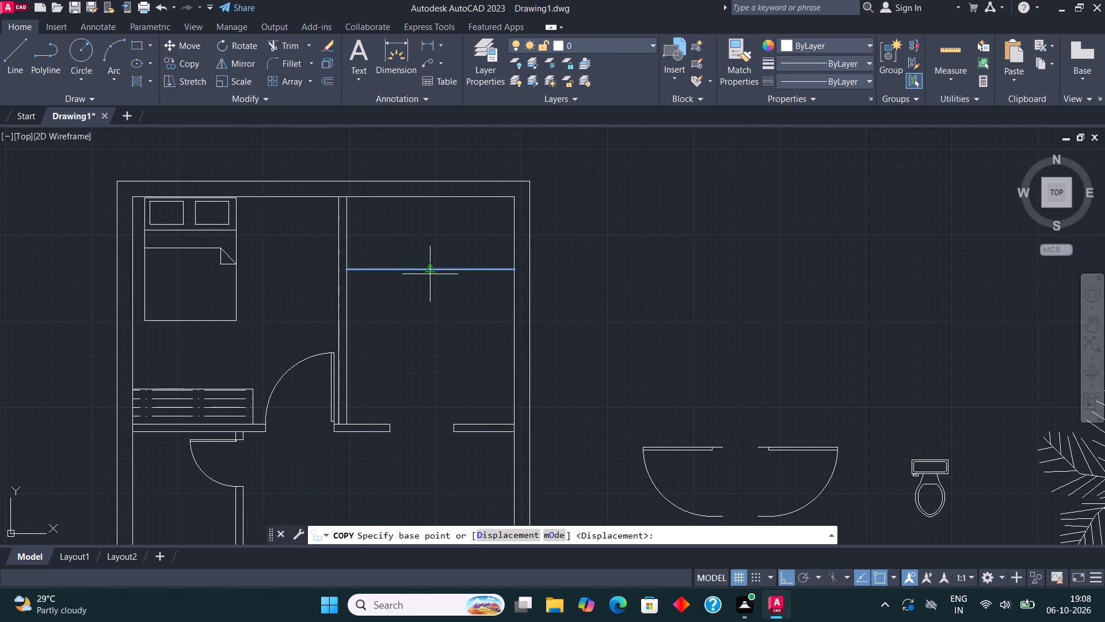
left_click(426, 267)
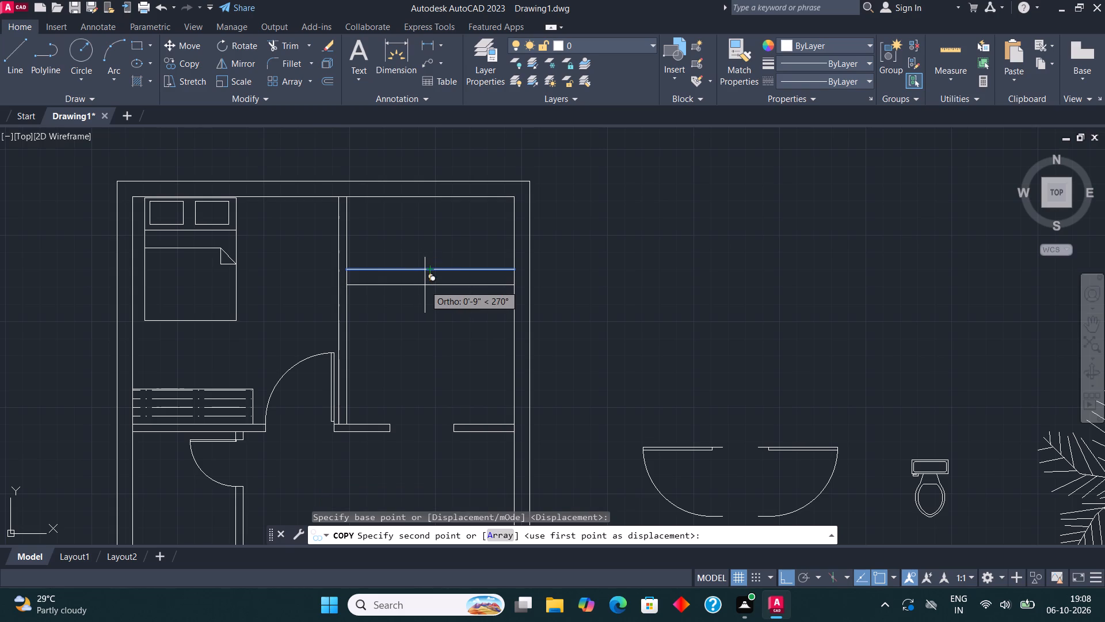
type("4.5\"")
key("Return")
key("Escape")
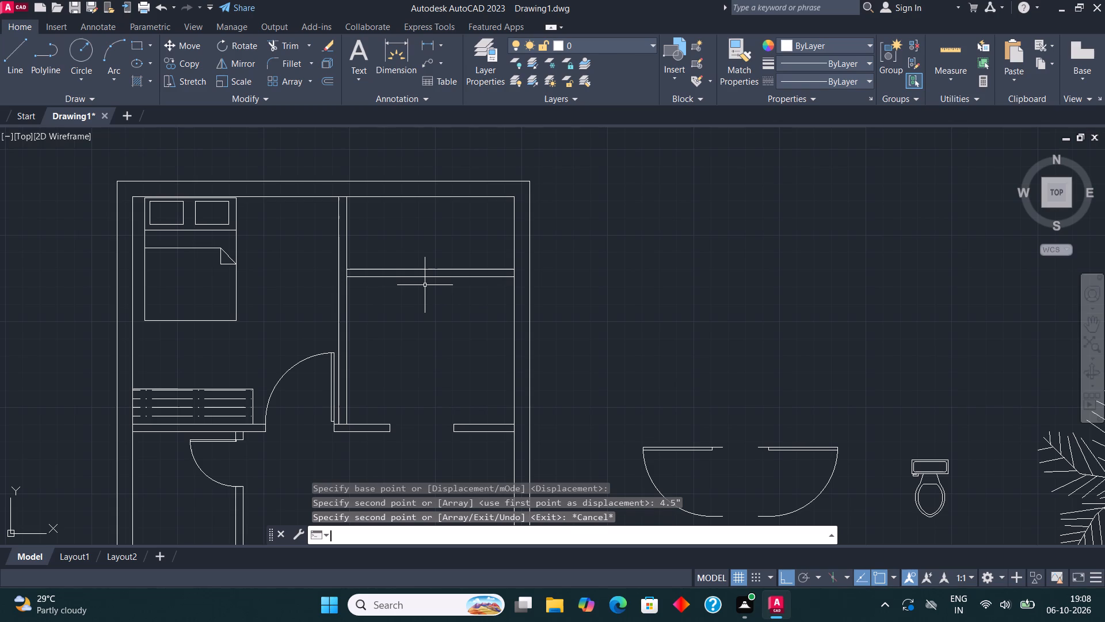
Draw a short vertical line joining the two faces of the new wall, about 3' east of the west partition.
middle_click_drag(576, 287, 585, 280)
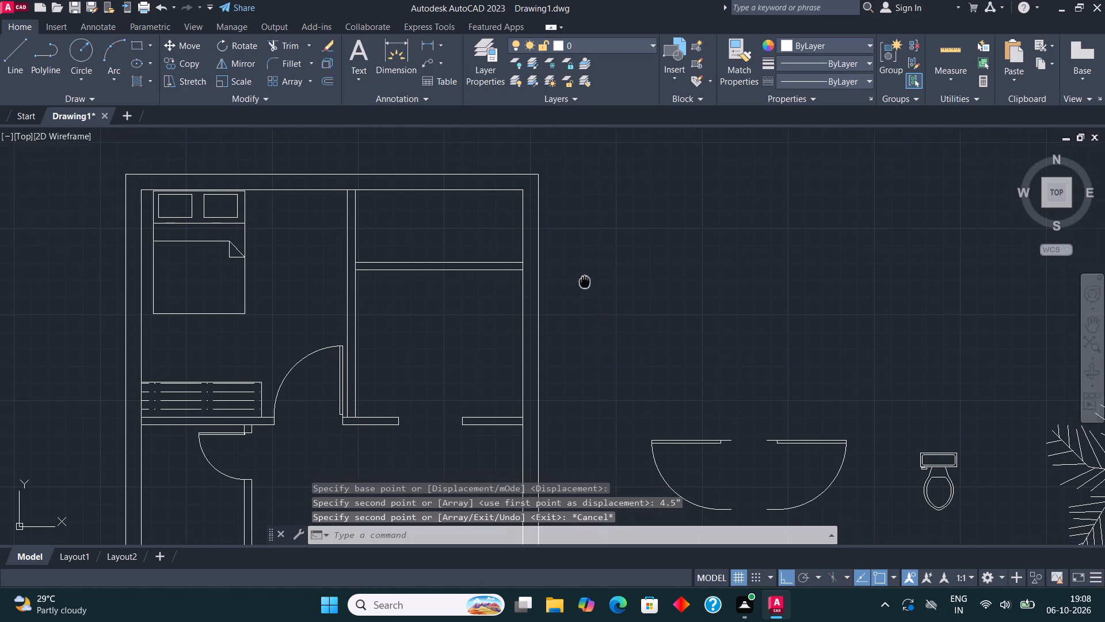
middle_click_drag(585, 280, 571, 237)
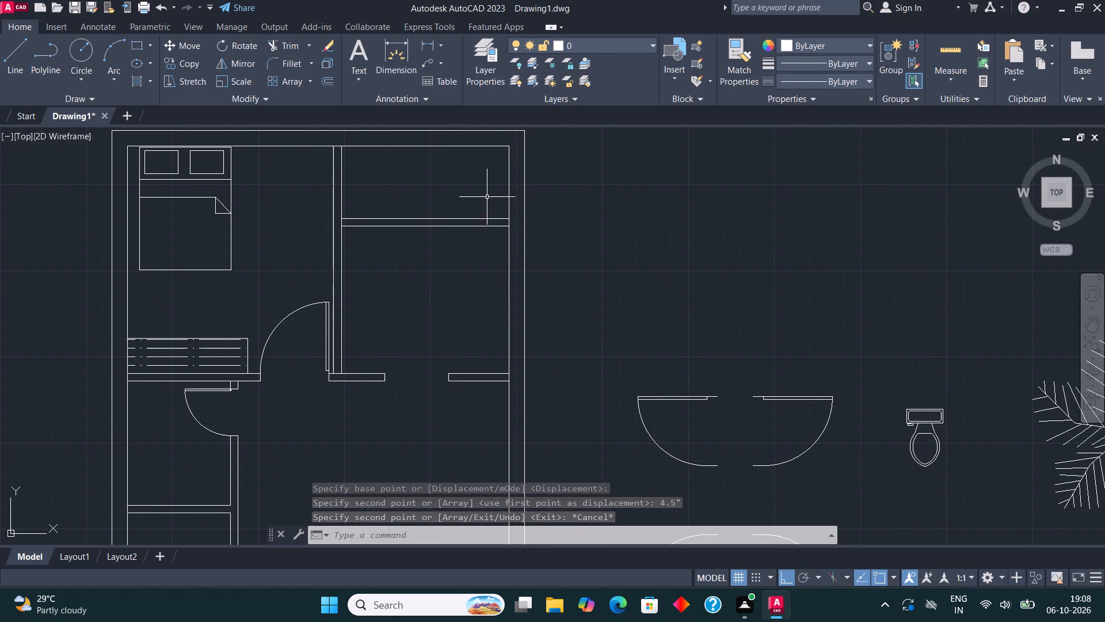
middle_click_drag(460, 182, 453, 207)
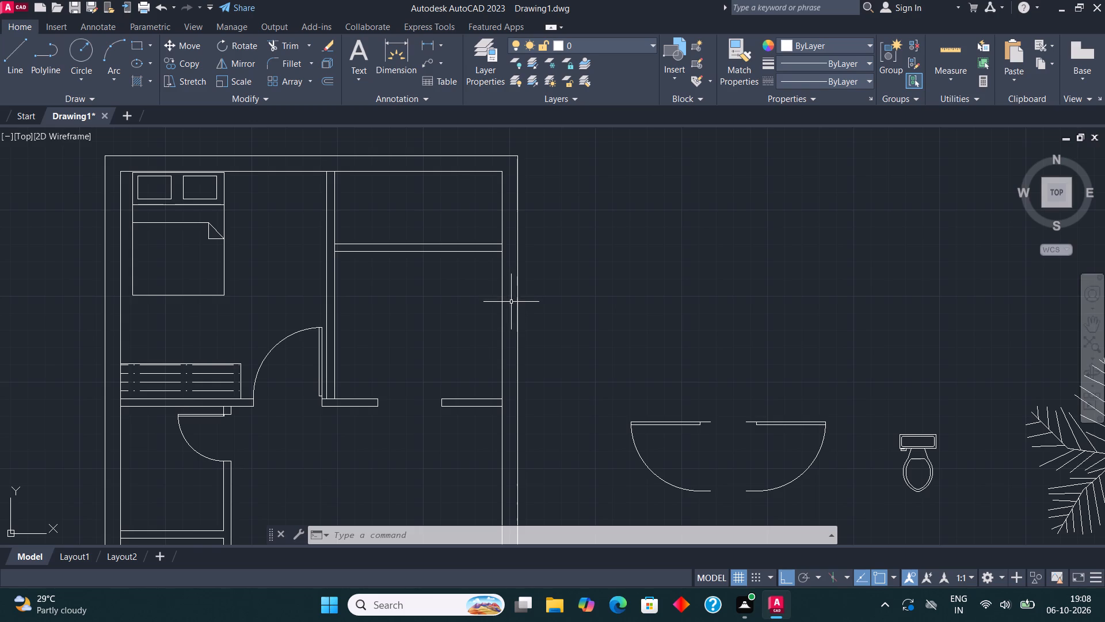
middle_click_drag(500, 274, 533, 292)
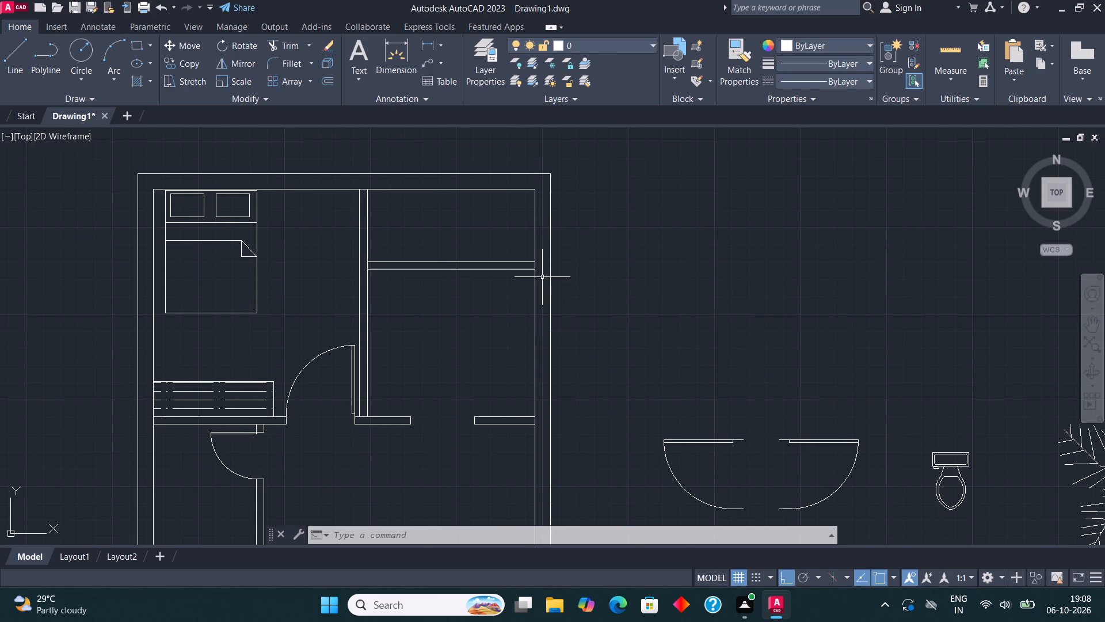
middle_click_drag(543, 287, 559, 299)
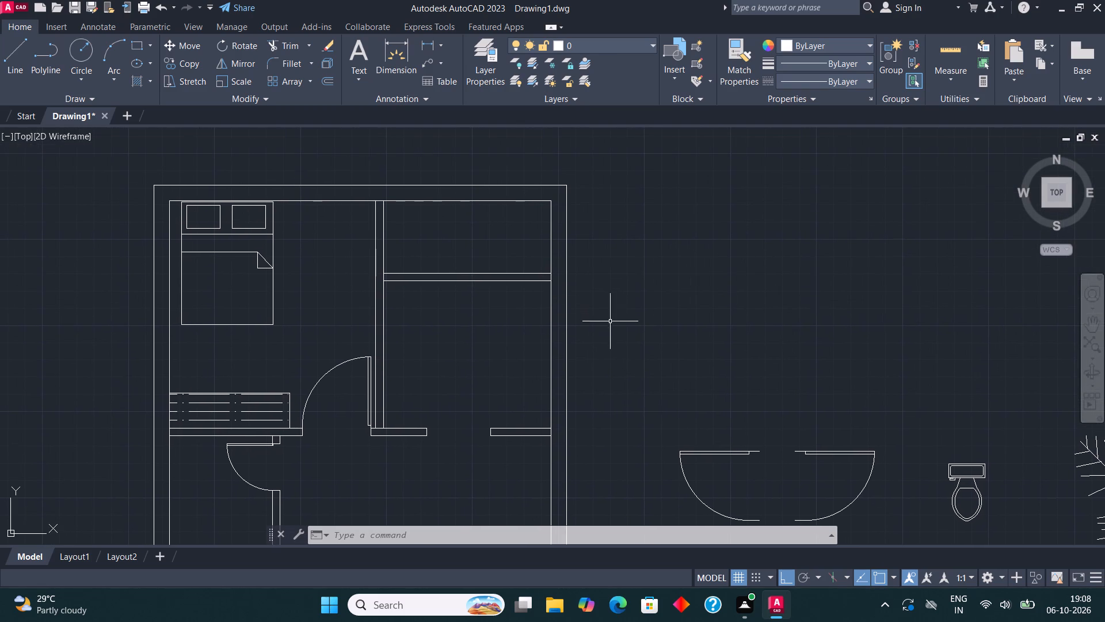
middle_click_drag(490, 232, 432, 293)
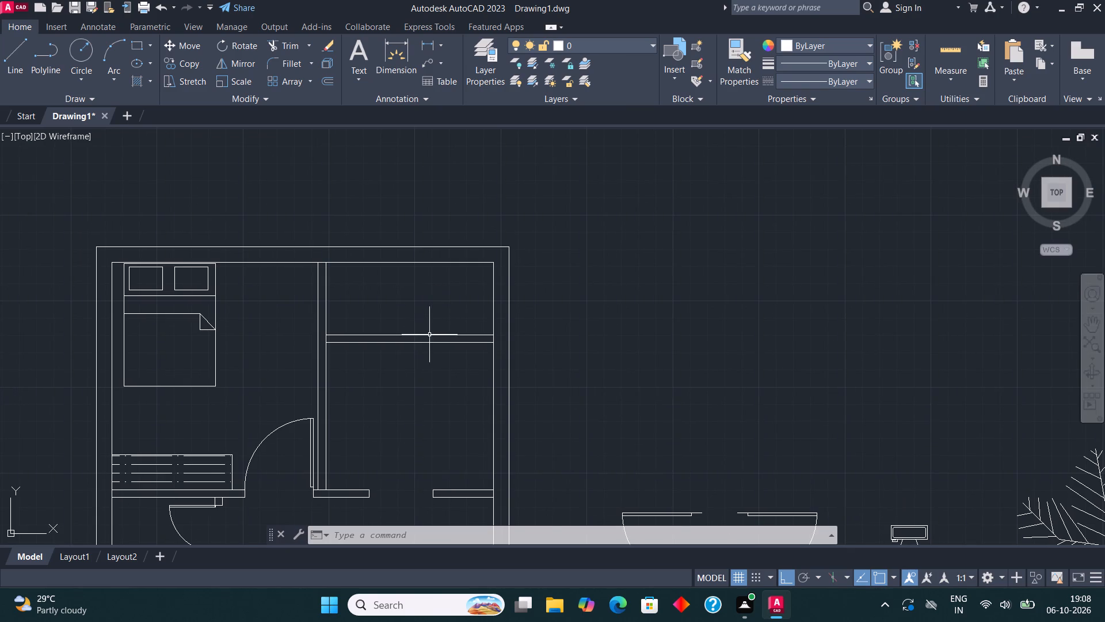
scroll(433, 331, "up", 1)
left_click(12, 50)
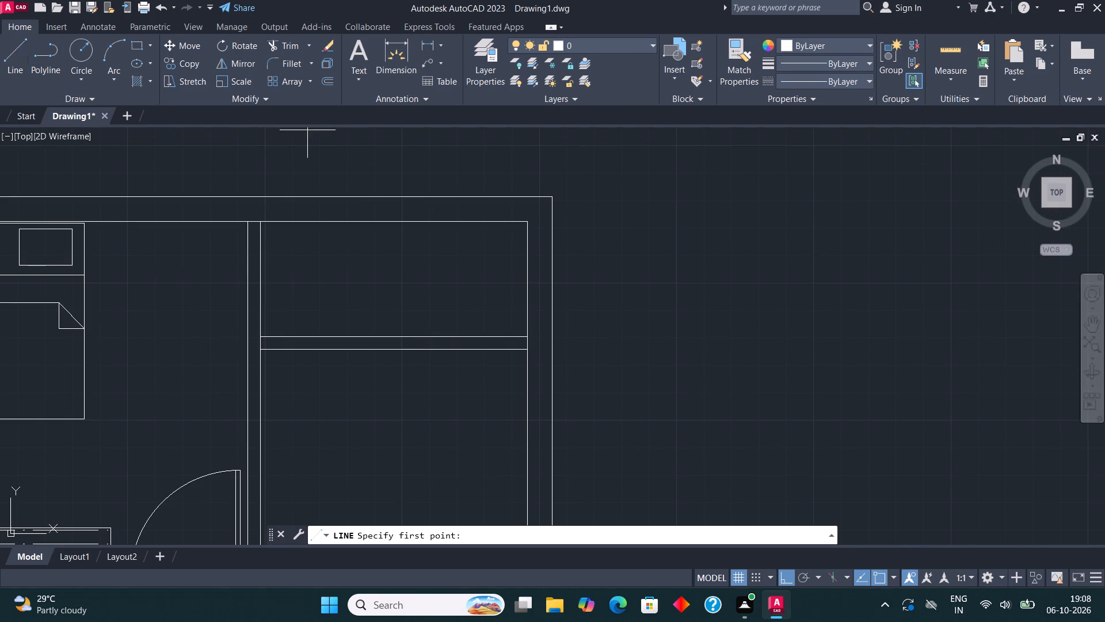
scroll(334, 356, "up", 1)
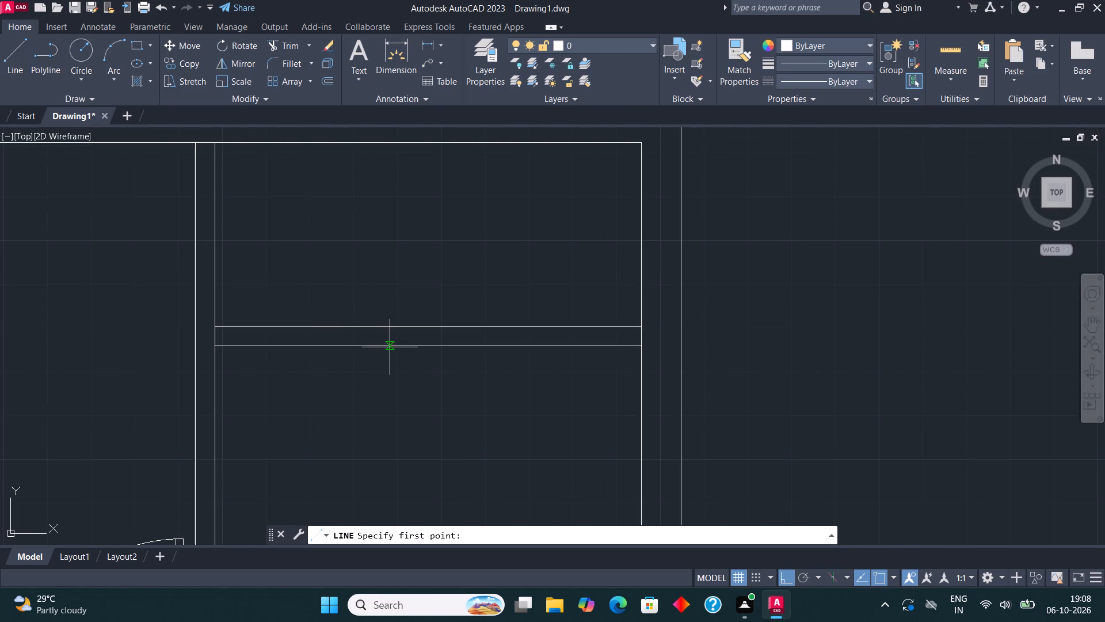
left_click(374, 345)
left_click(375, 328)
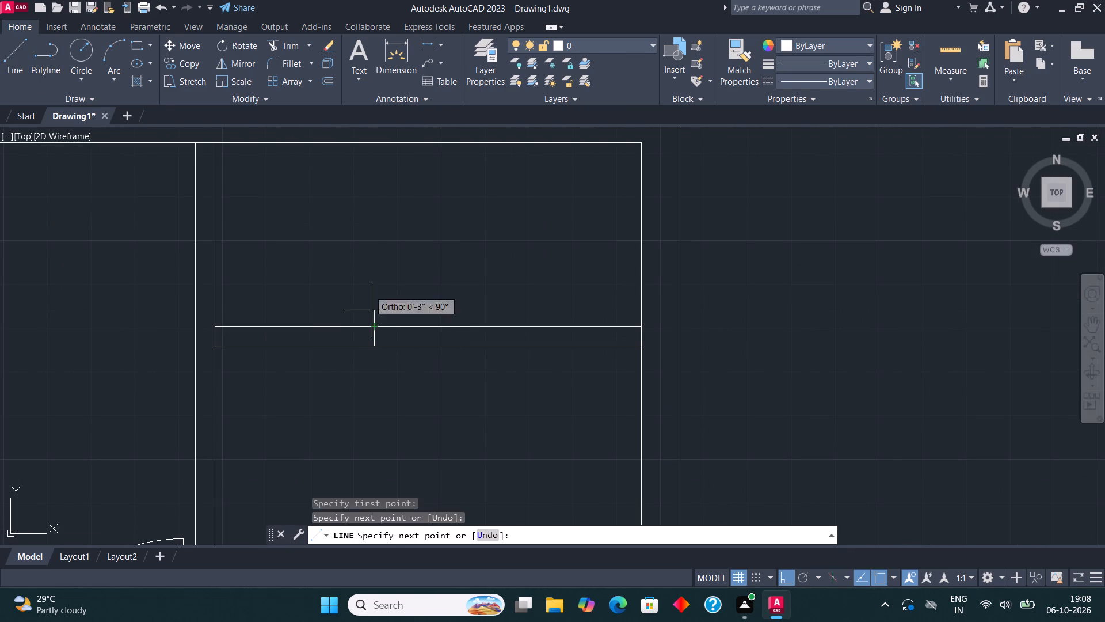
key("Escape")
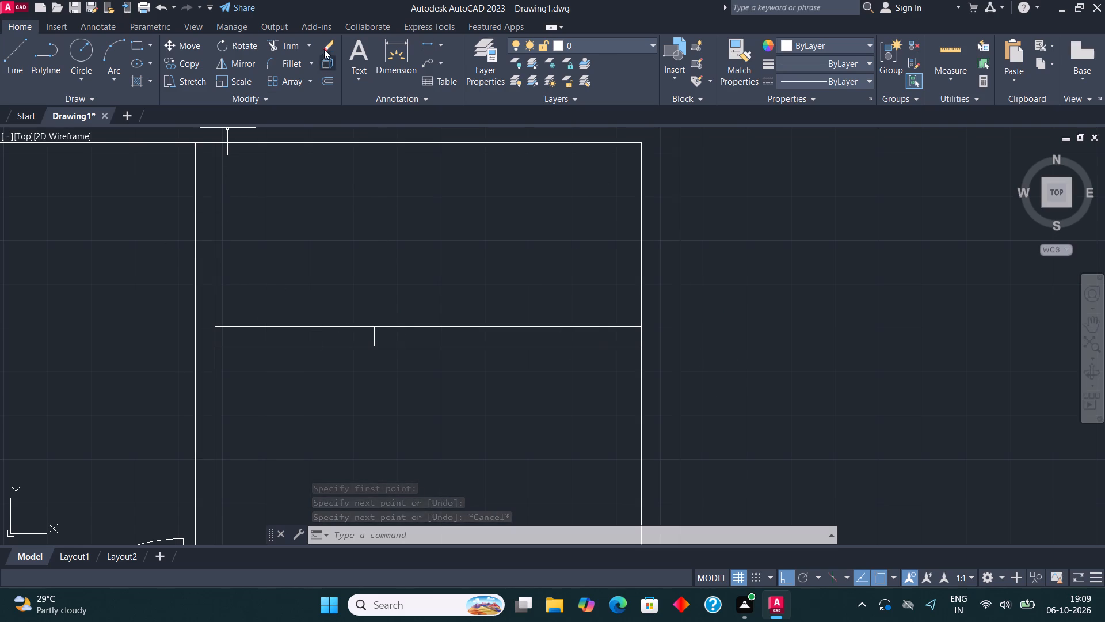
Trim away both wall lines between the west partition and the short vertical line, leaving an opening.
left_click(296, 48)
left_click_drag(266, 384, 266, 374)
left_click(283, 274)
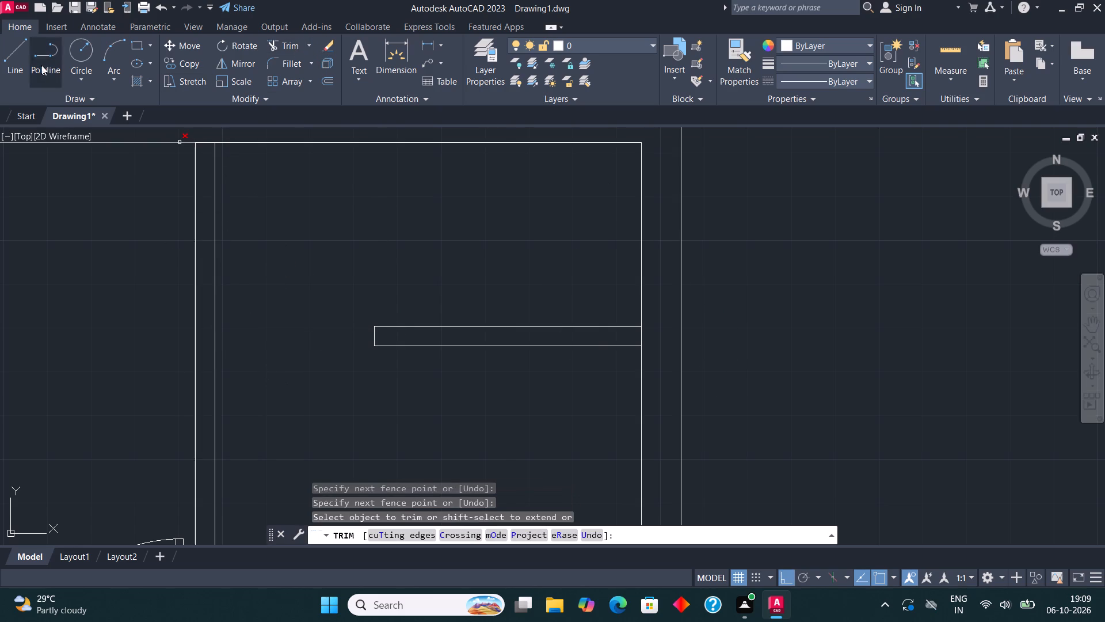
Draw a single horizontal line across the opening, from the midpoint of the wall's open end to the west partition.
left_click(18, 51)
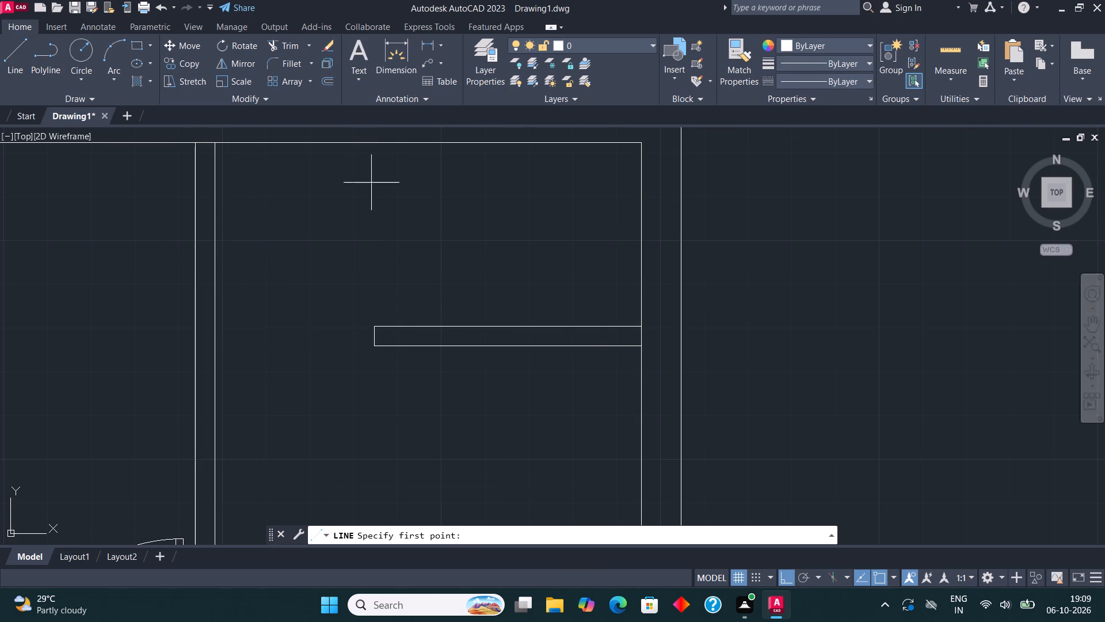
left_click(378, 335)
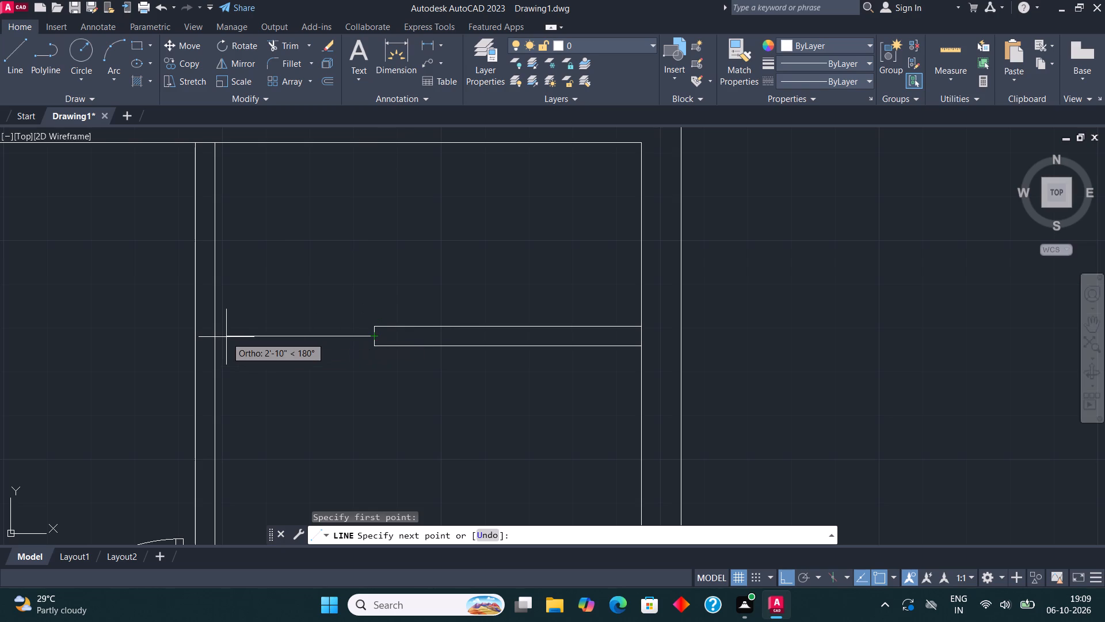
left_click(215, 337)
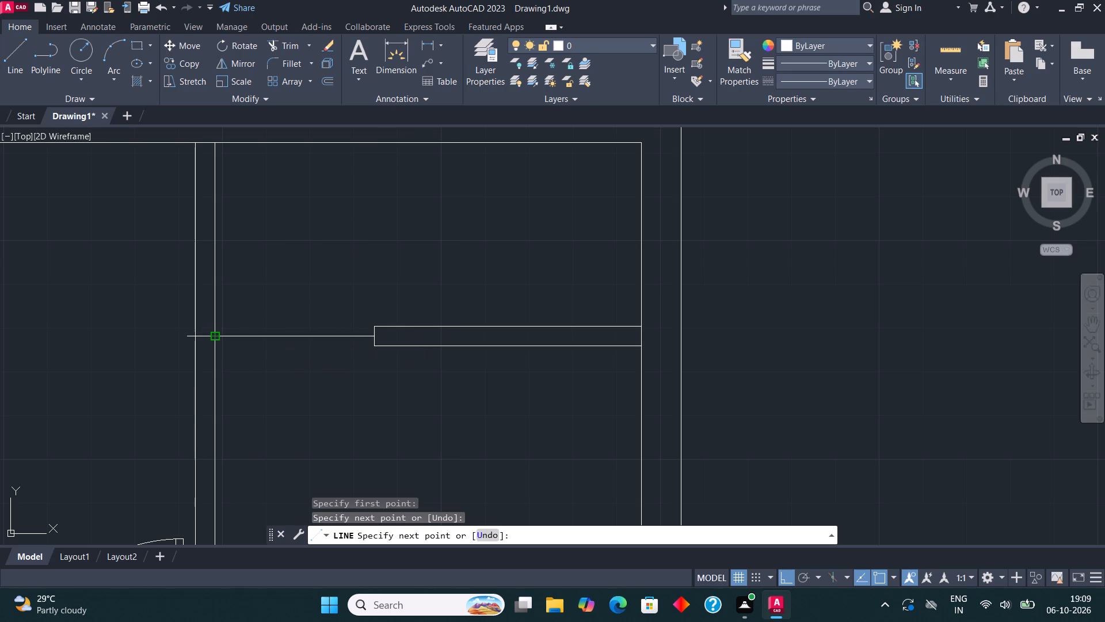
key("Escape")
Draw a line 2' south from the south corner of the wall's open end, continuing horizontally east partway across the room.
scroll(639, 457, "down", 1)
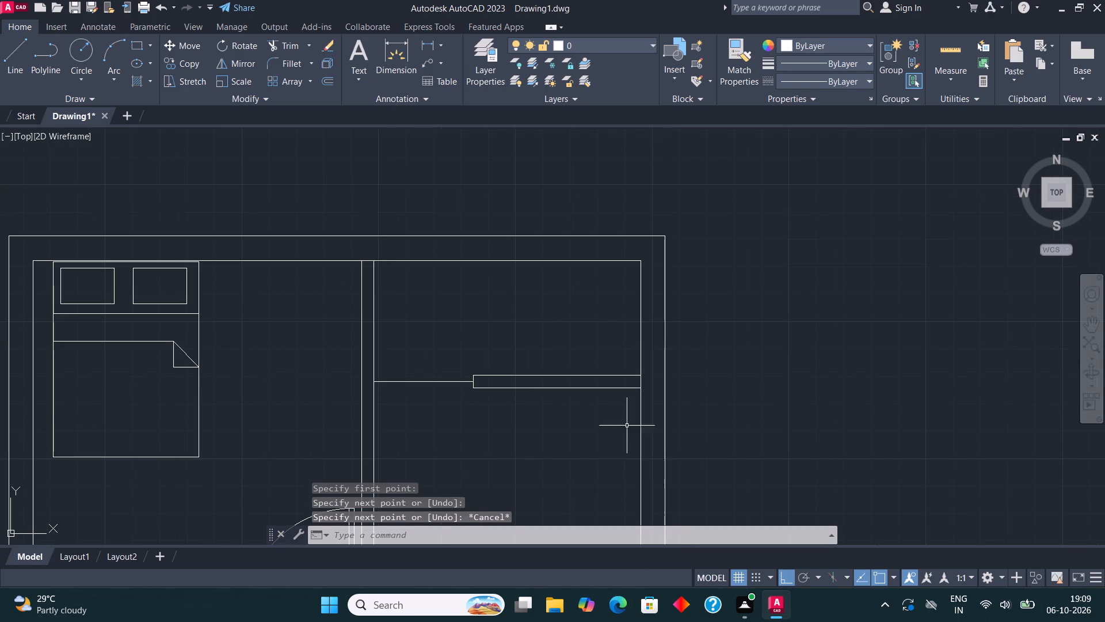
middle_click_drag(576, 374, 510, 209)
scroll(510, 208, "up", 1)
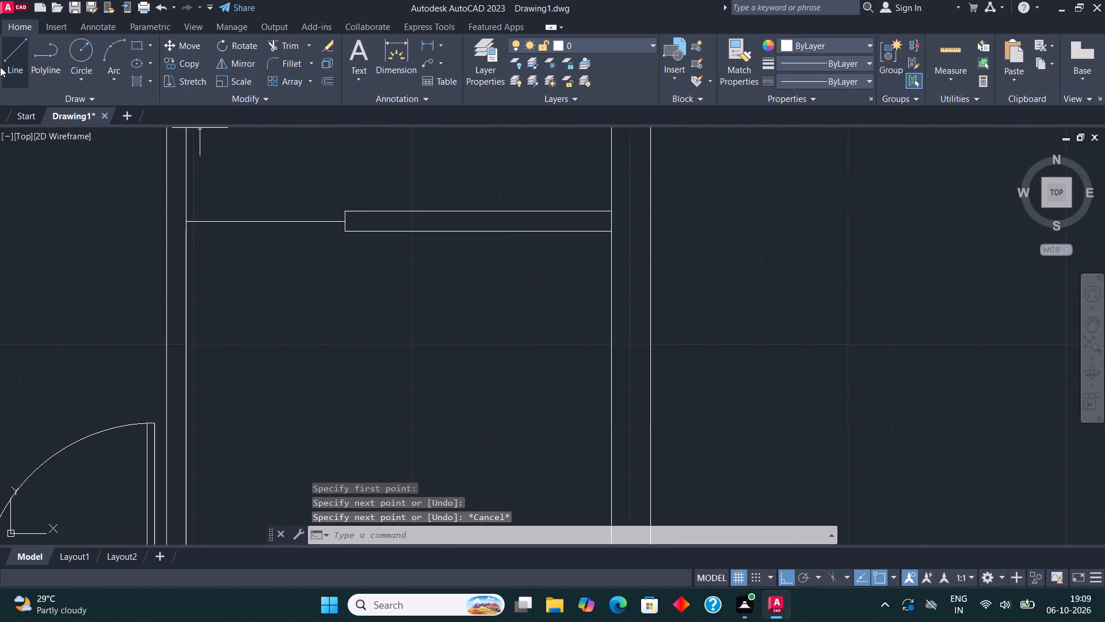
left_click(14, 47)
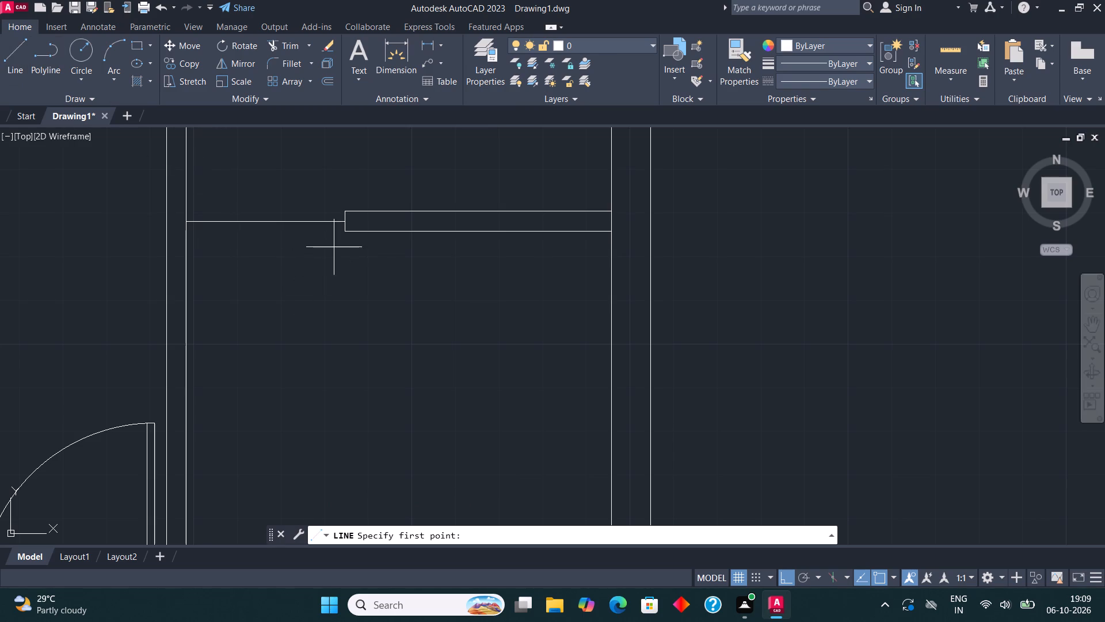
left_click(346, 231)
type("2'")
key("Return")
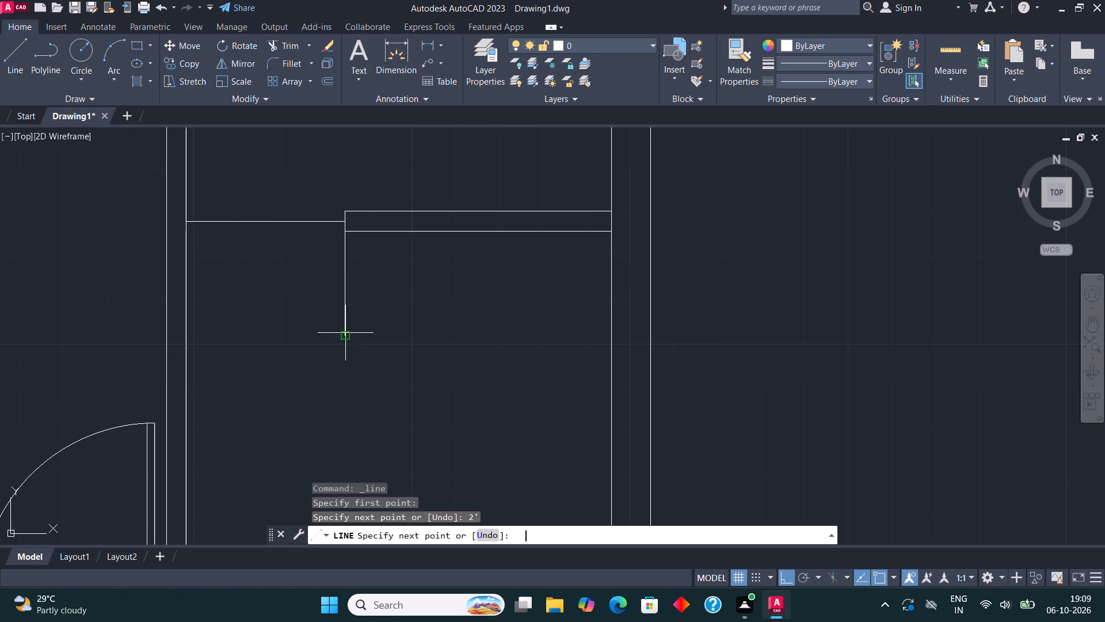
left_click_drag(489, 332, 483, 328)
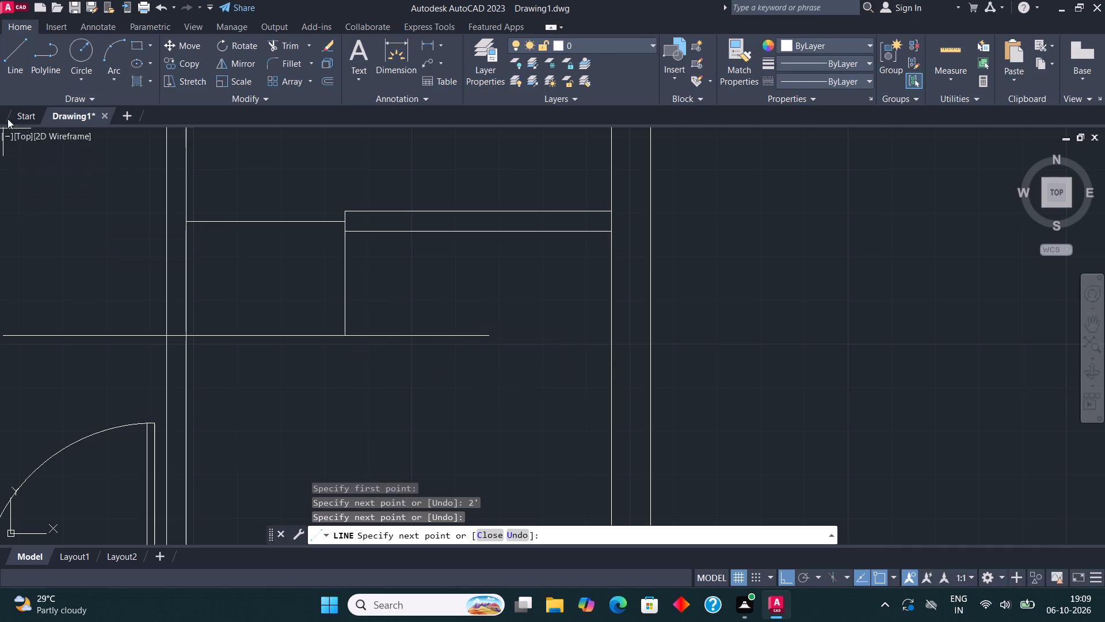
Draw a line 2' west from the northeast room's southeast inner corner, continuing north about 4'8" towards the horizontal line.
left_click(16, 48)
scroll(339, 219, "down", 1)
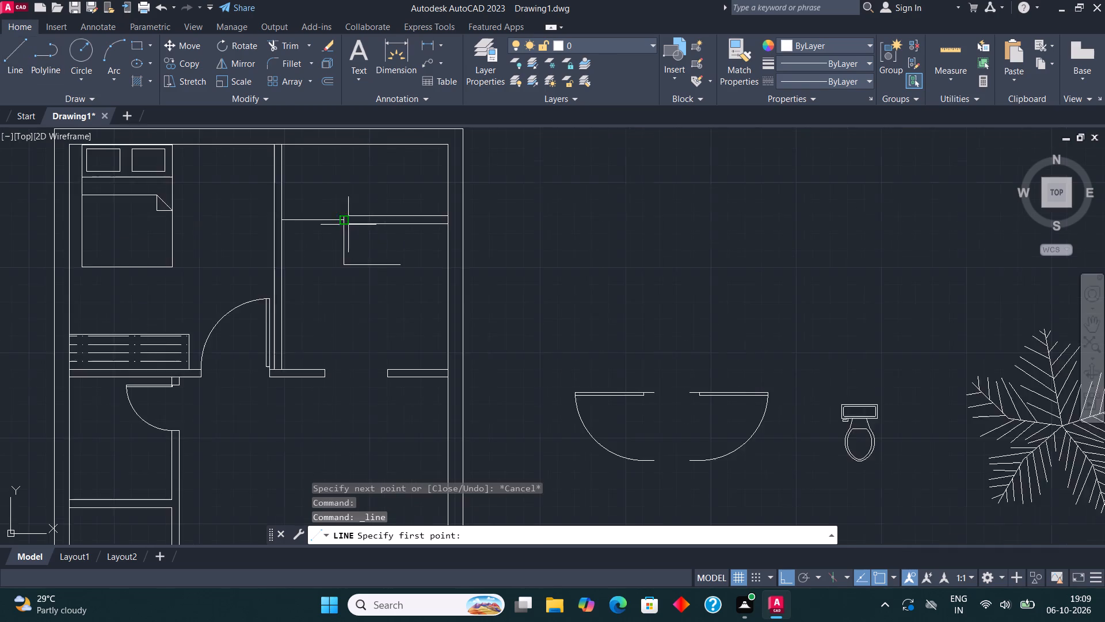
scroll(349, 227, "down", 2)
scroll(393, 289, "up", 2)
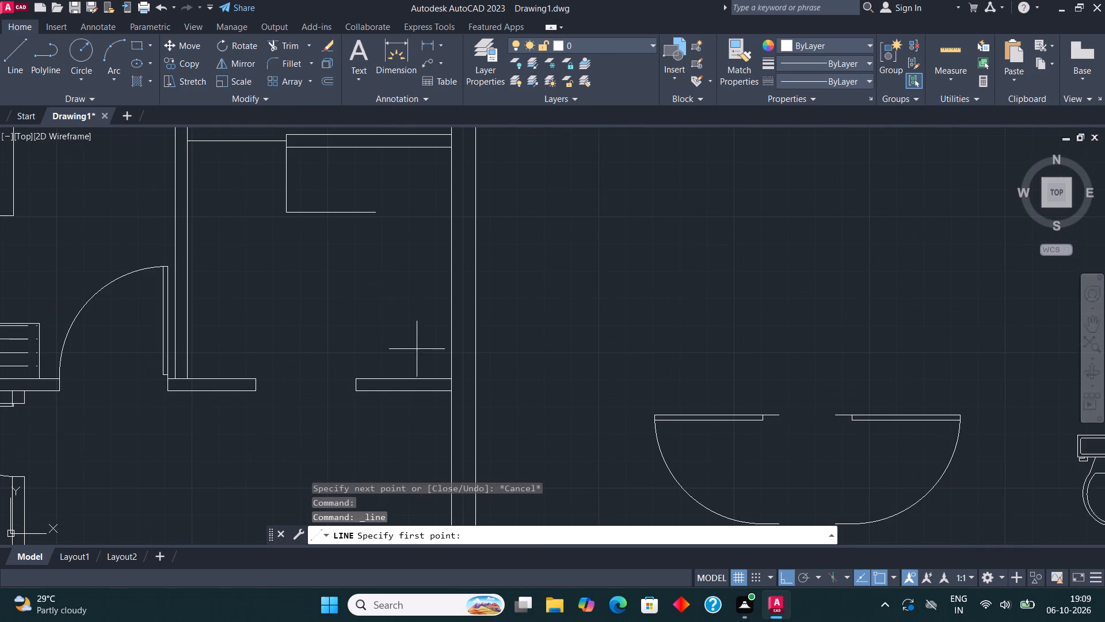
scroll(433, 359, "up", 1)
left_click(456, 390)
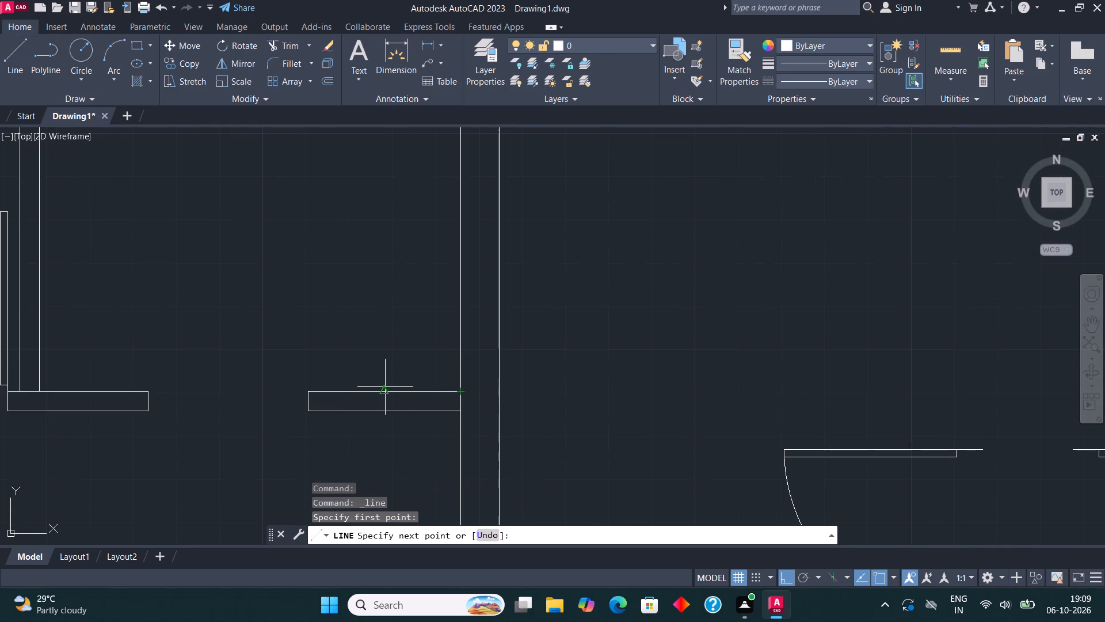
type("2'")
key("Return")
scroll(361, 371, "down", 2)
scroll(359, 285, "up", 3)
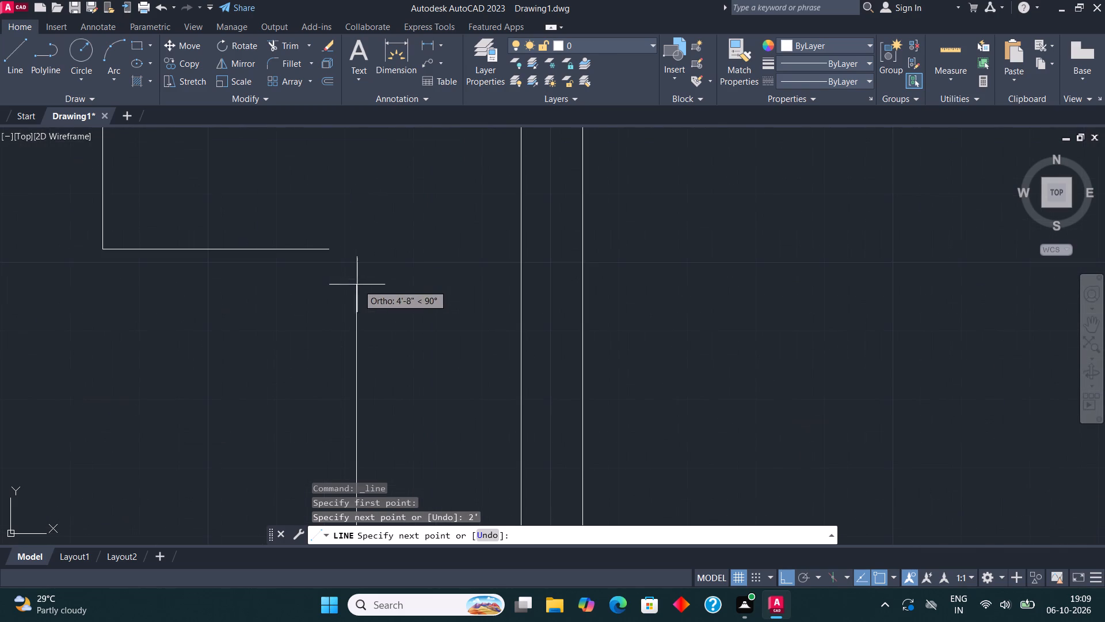
left_click(356, 287)
Fillet the horizontal line and the new vertical line into a square corner.
left_click(297, 61)
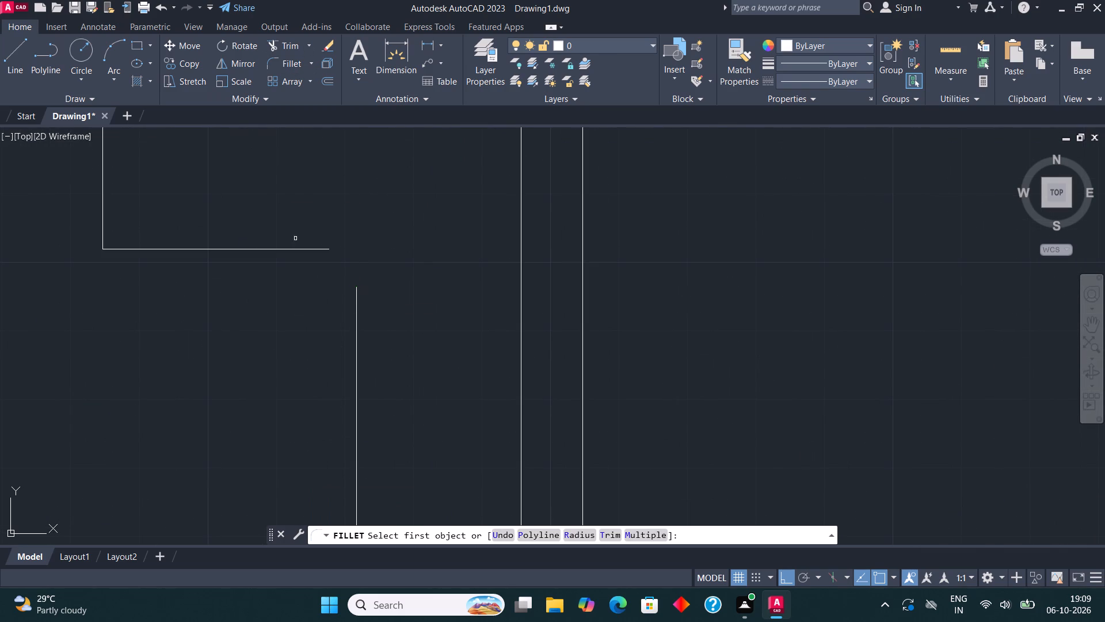
left_click(275, 250)
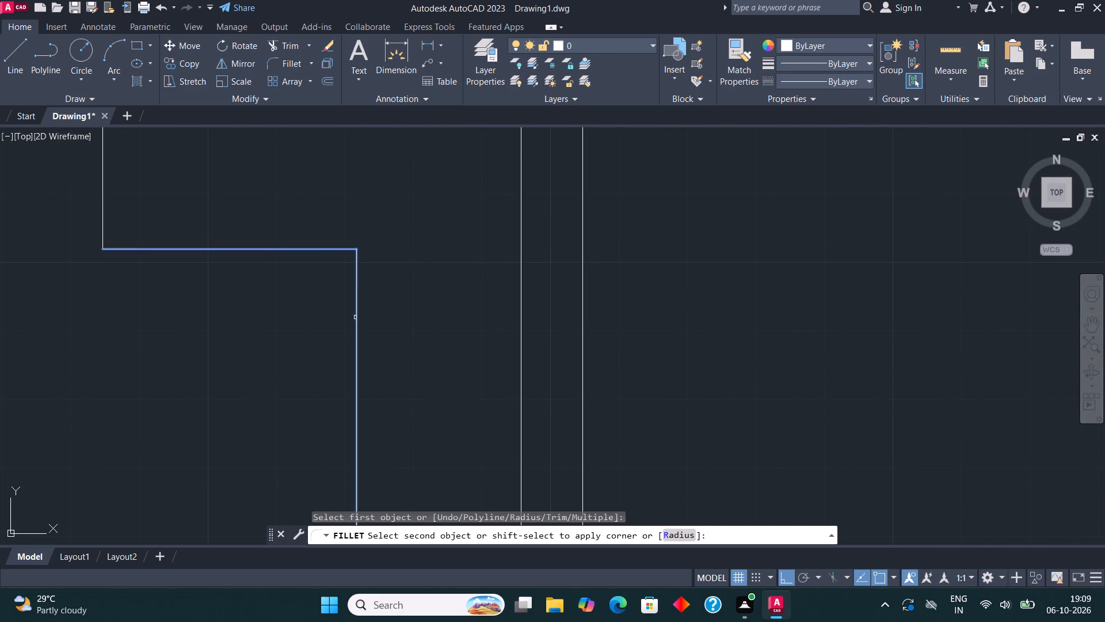
left_click(357, 314)
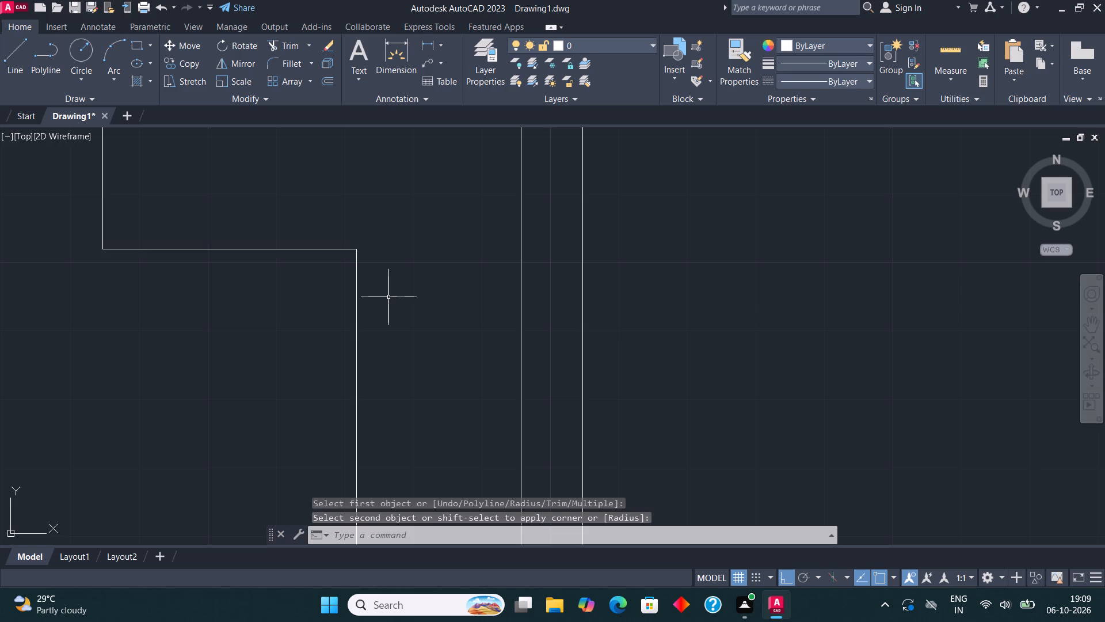
Draw a window in the wall north of the L-shaped outline: a wall-thick rectangle with a horizontal centre line between its end midpoints.
scroll(480, 295, "down", 1)
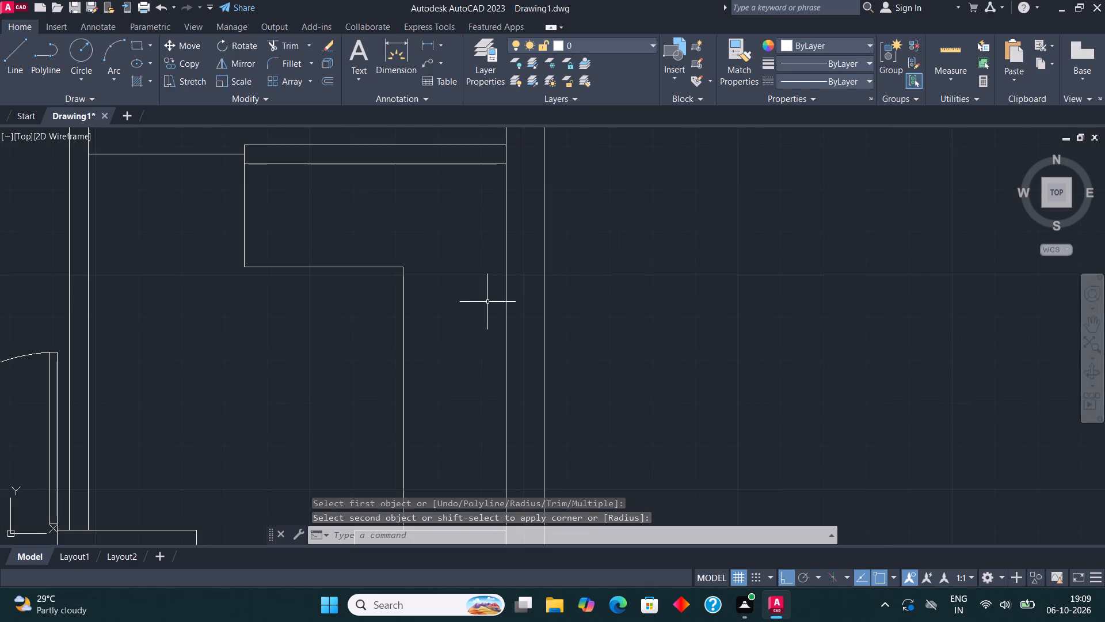
middle_click_drag(470, 308, 553, 362)
scroll(505, 174, "up", 1)
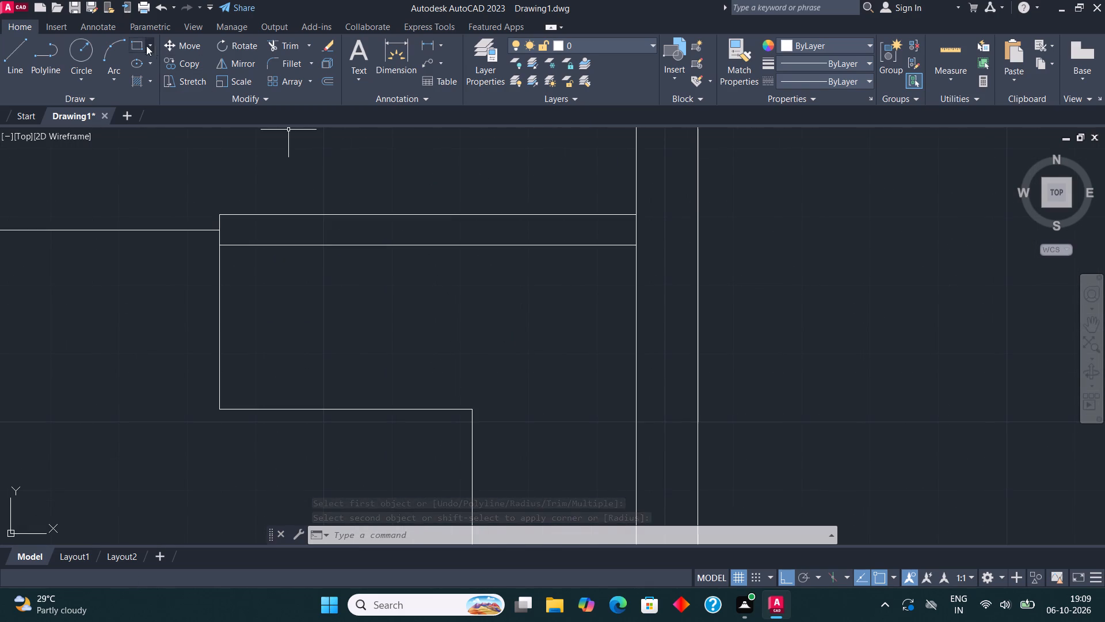
left_click(136, 39)
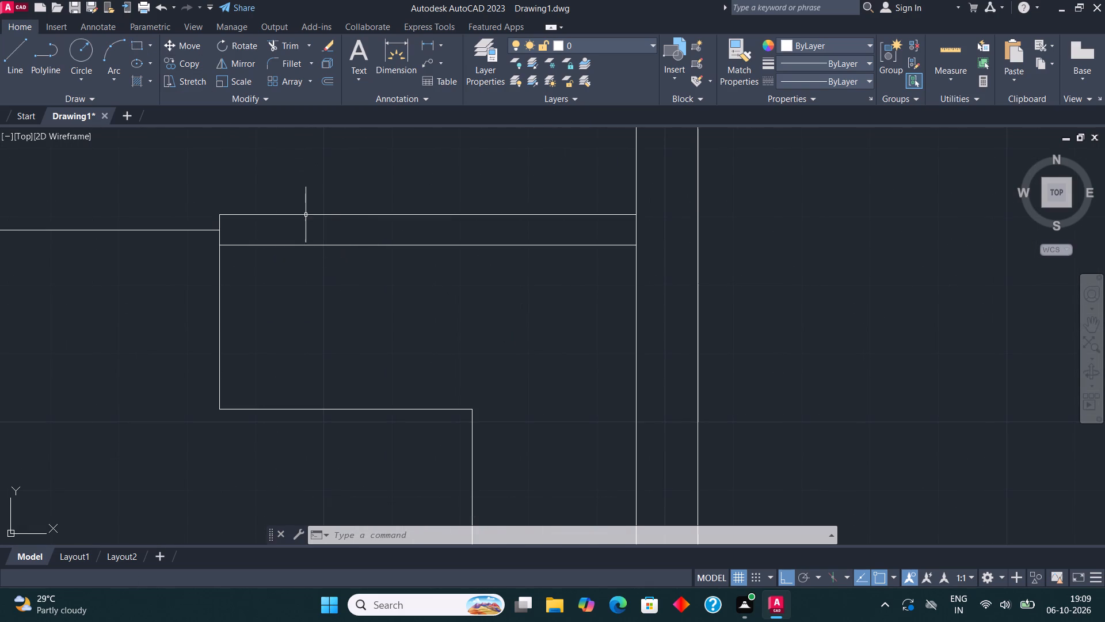
left_click(135, 42)
left_click(303, 215)
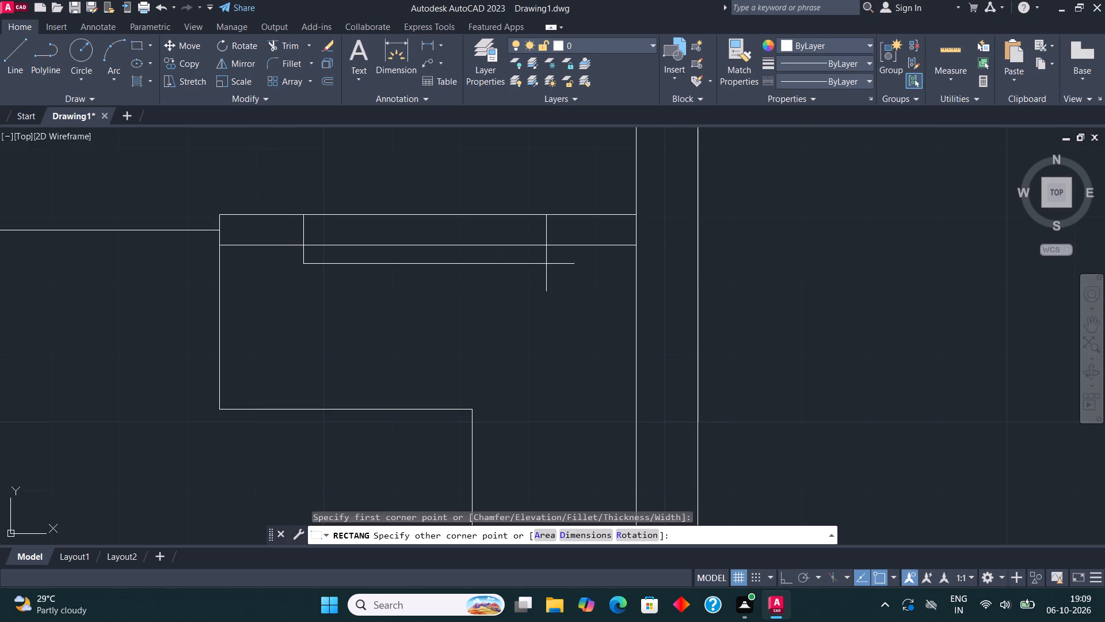
left_click(550, 245)
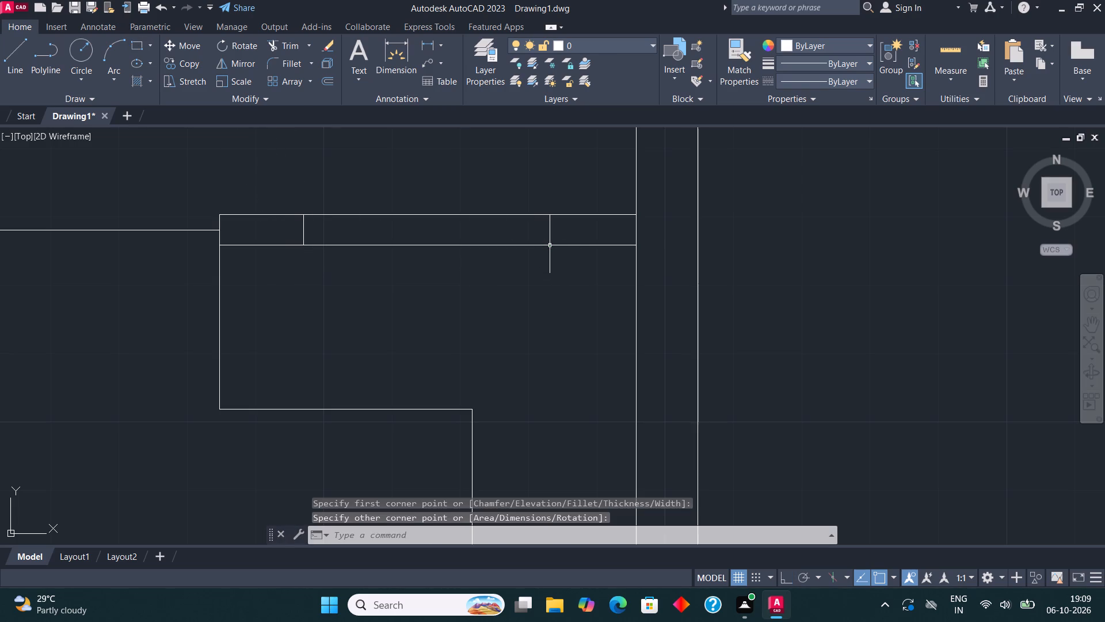
left_click(13, 47)
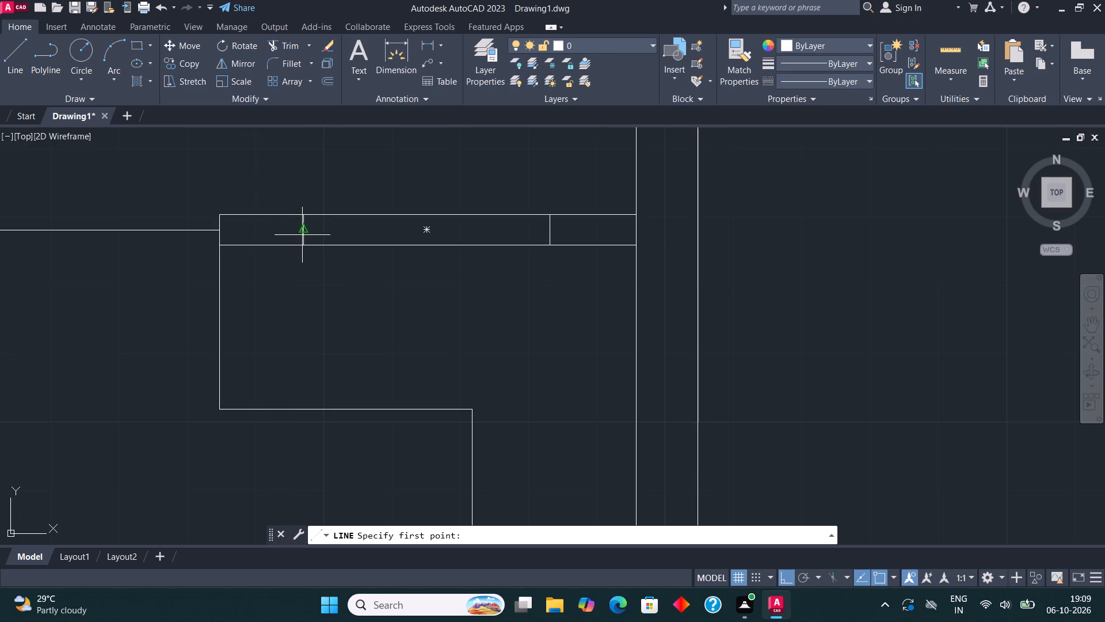
left_click(302, 233)
left_click(550, 226)
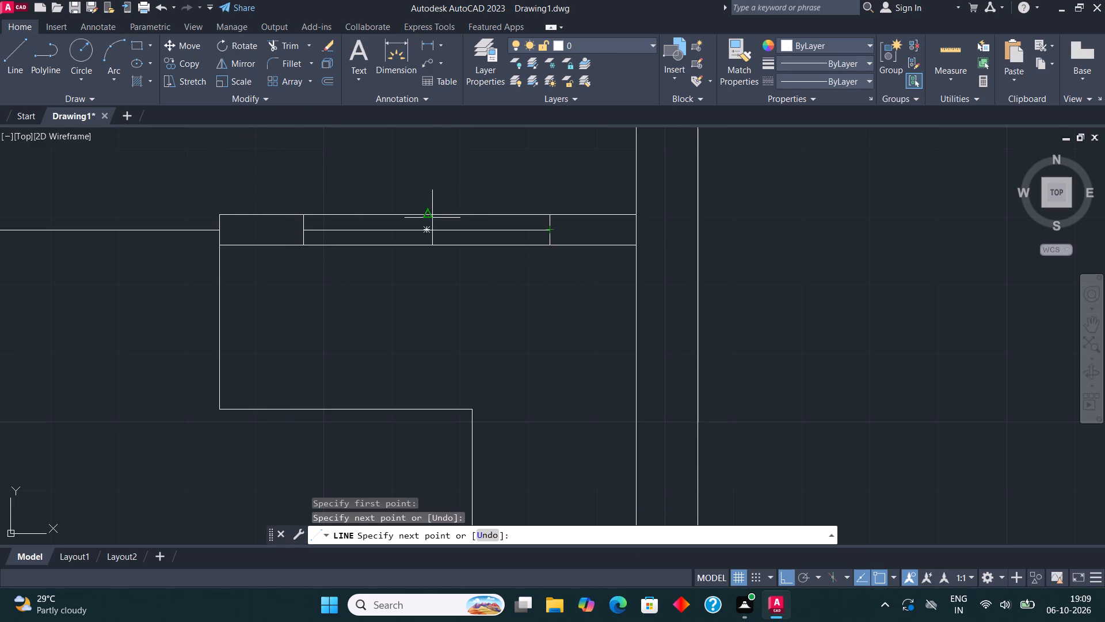
key("Escape")
Draw a horizontal rectangle for the sink's outer edge inside the west part of the L-shaped counter, south of the window.
middle_click_drag(455, 290, 479, 233)
scroll(423, 265, "up", 1)
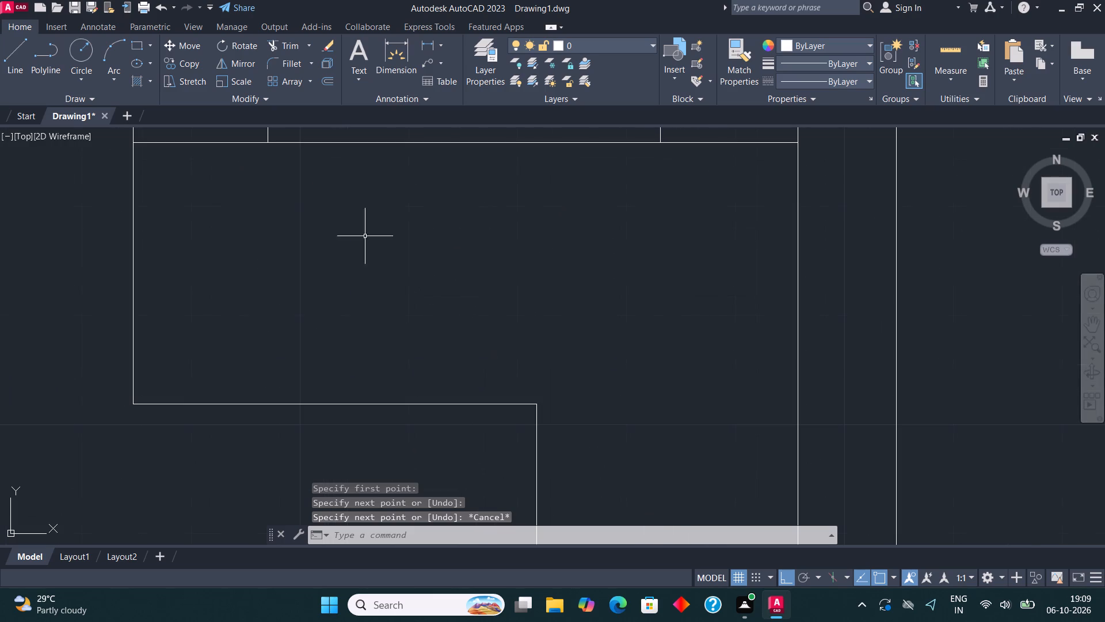
left_click(135, 45)
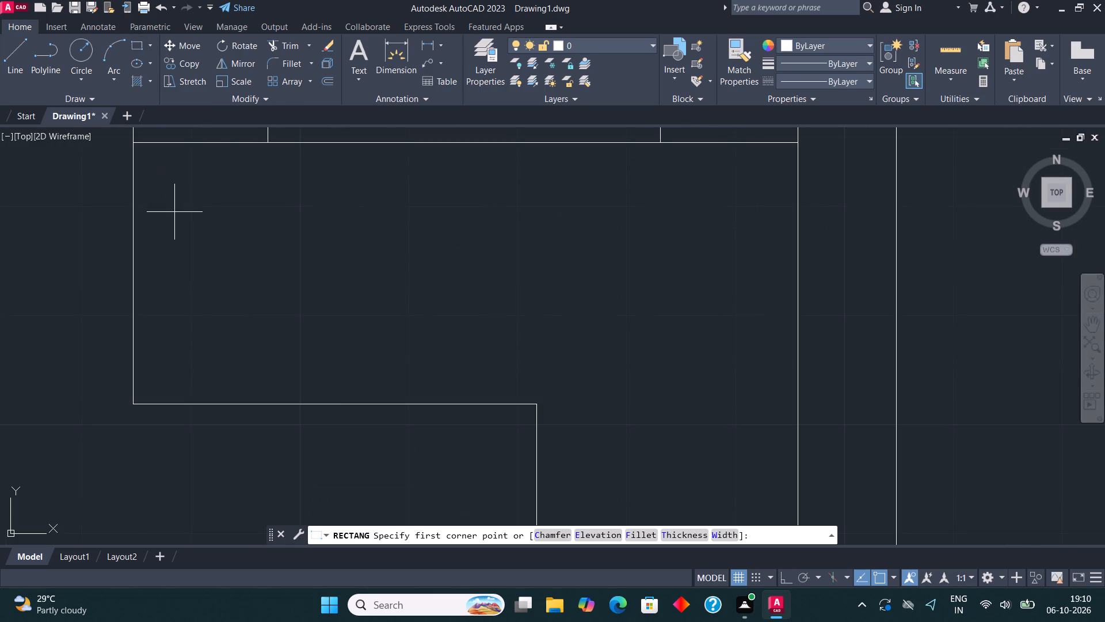
left_click(171, 204)
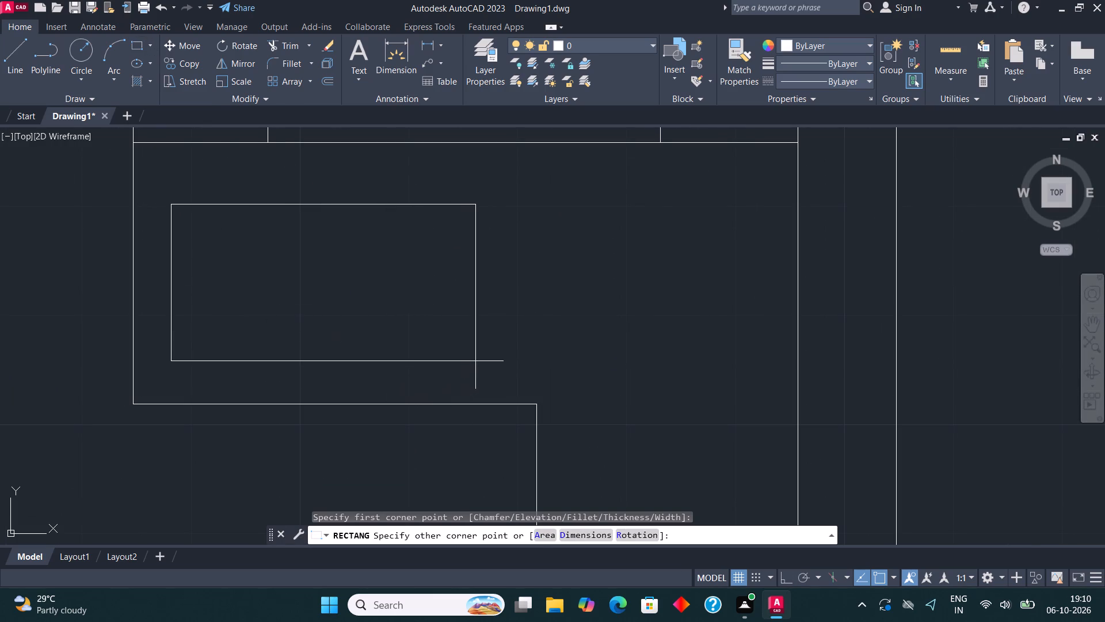
left_click(470, 362)
Offset the sink rectangle inward by a small picked distance to form a narrow rim.
middle_click_drag(316, 287, 369, 313)
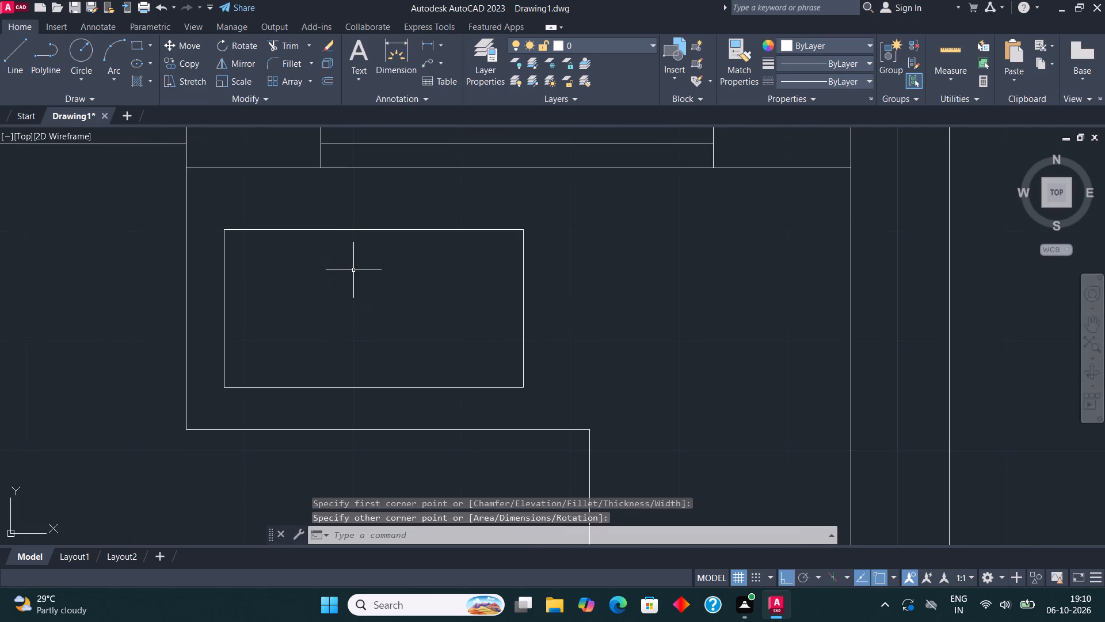
scroll(336, 264, "up", 1)
left_click_drag(336, 264, 331, 256)
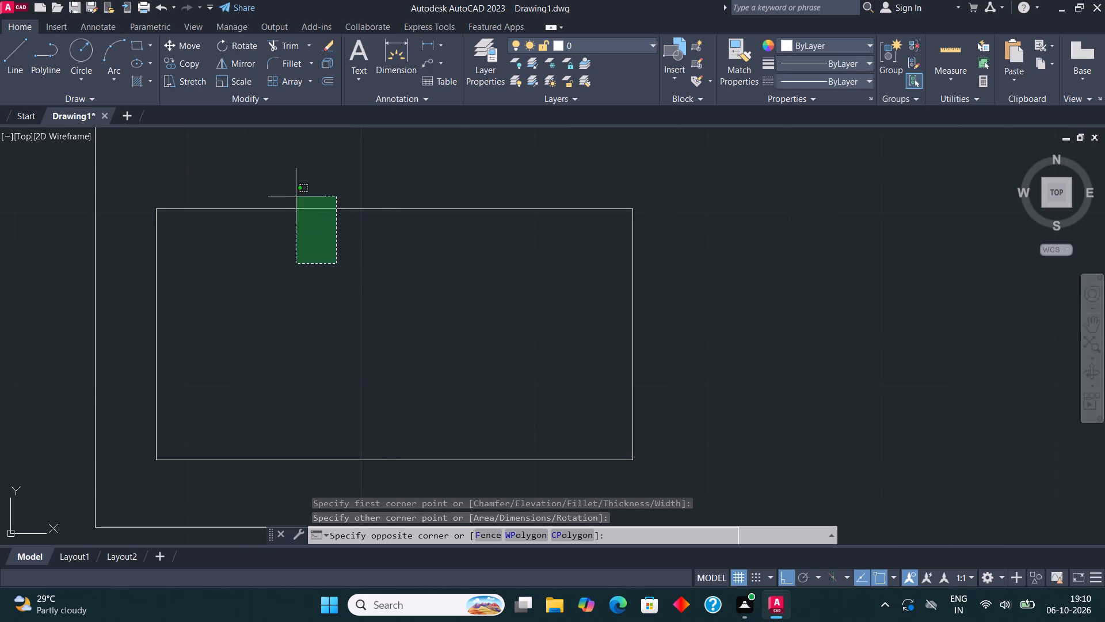
left_click(289, 175)
left_click(330, 79)
left_click(337, 207)
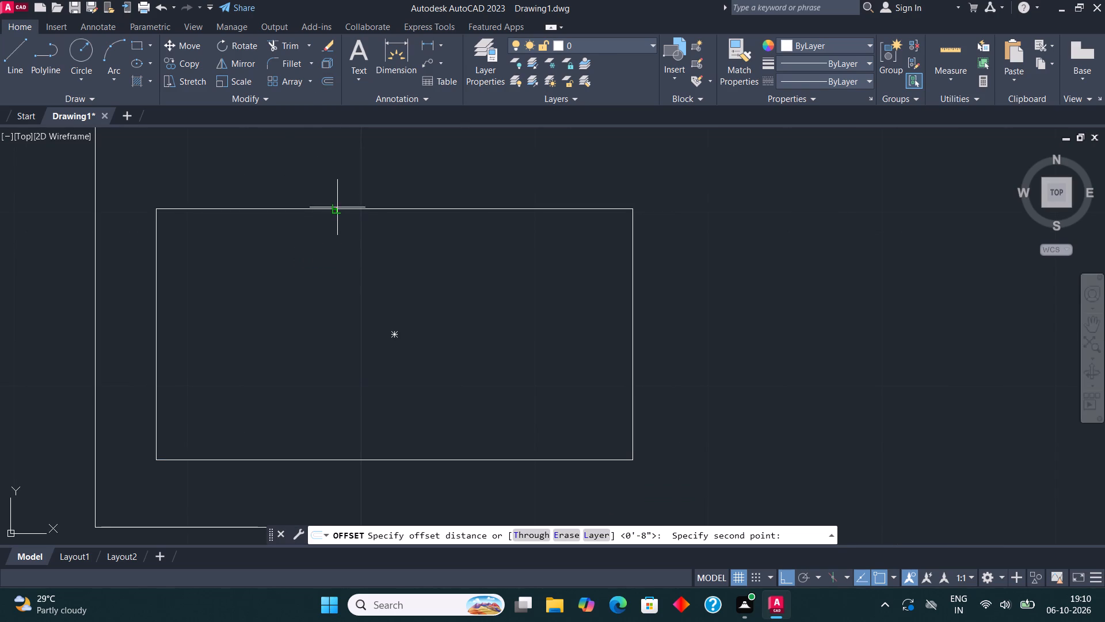
left_click(338, 220)
left_click(333, 244)
key("Escape")
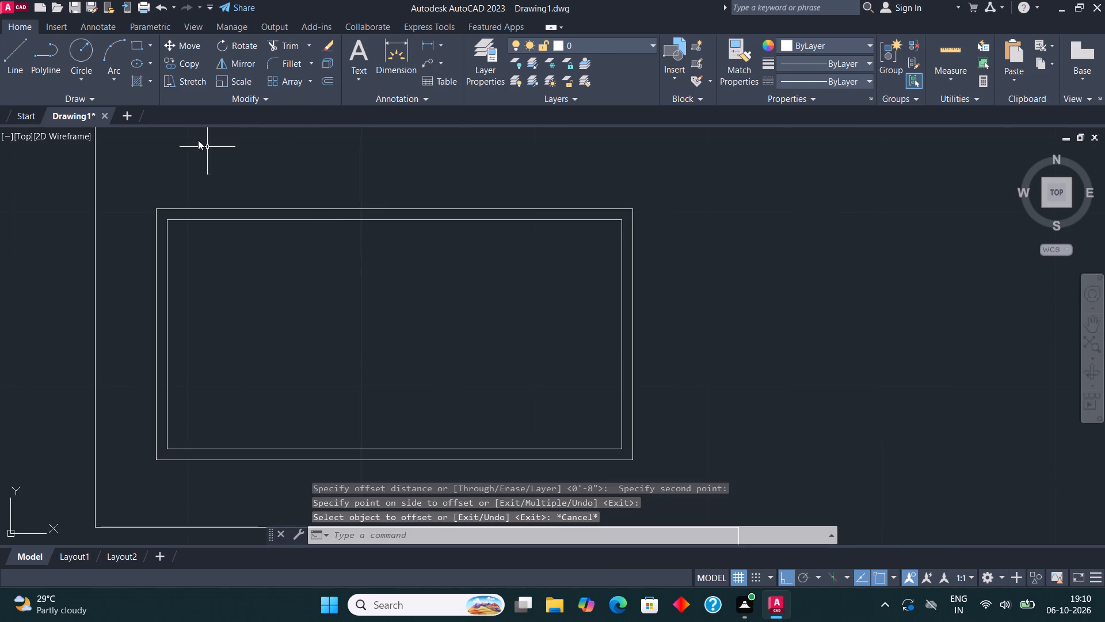
Divide the inner sink rectangle with a vertical line between the midpoints of its long edges.
left_click(13, 43)
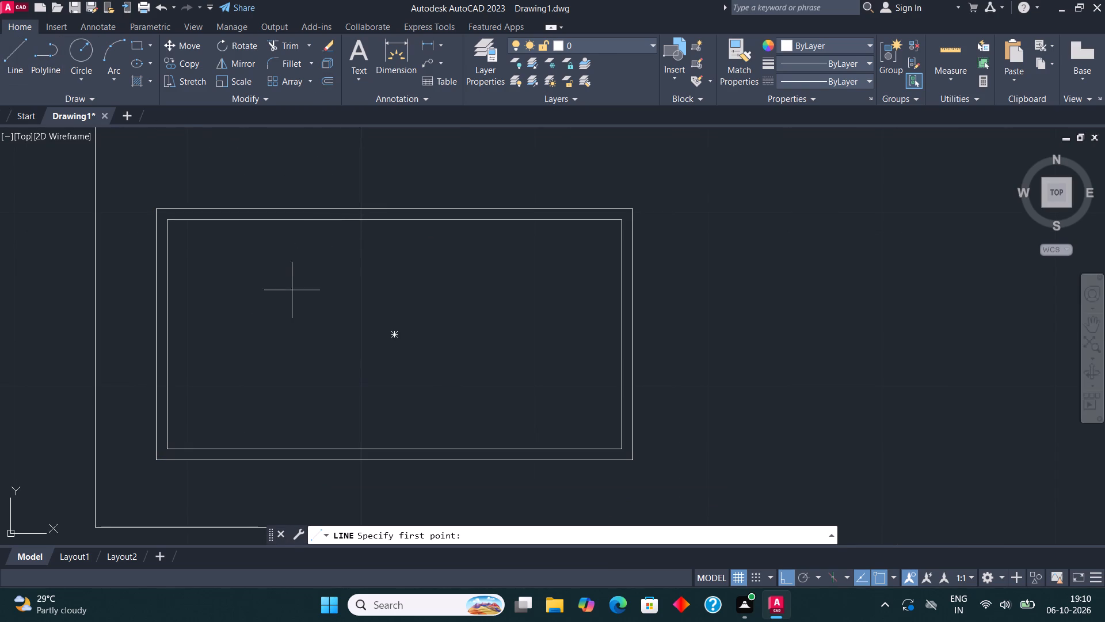
left_click(395, 448)
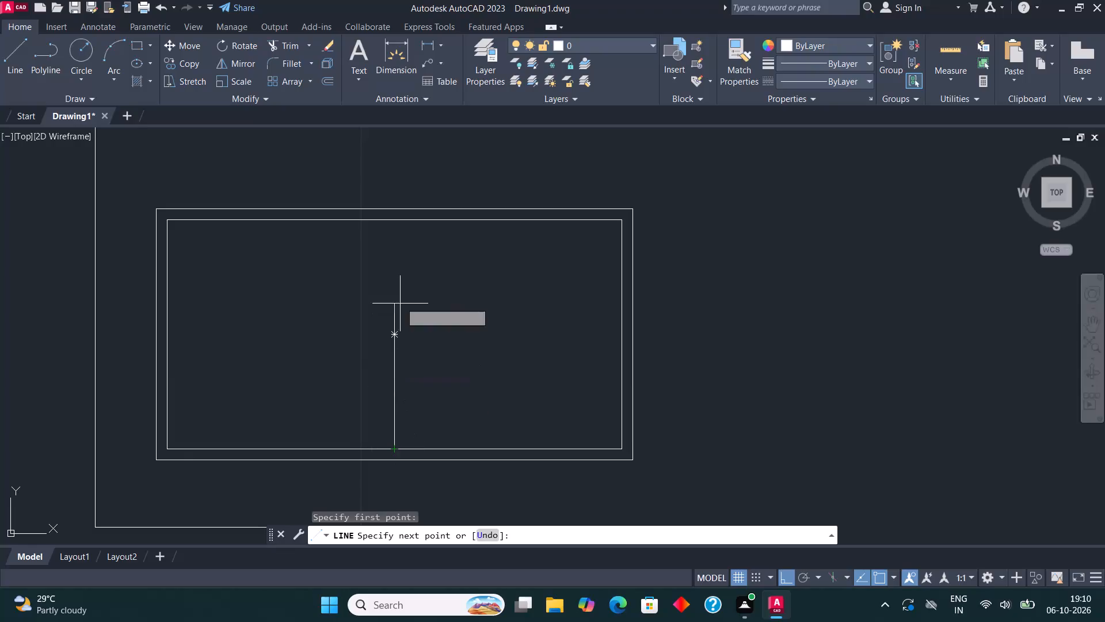
left_click(398, 217)
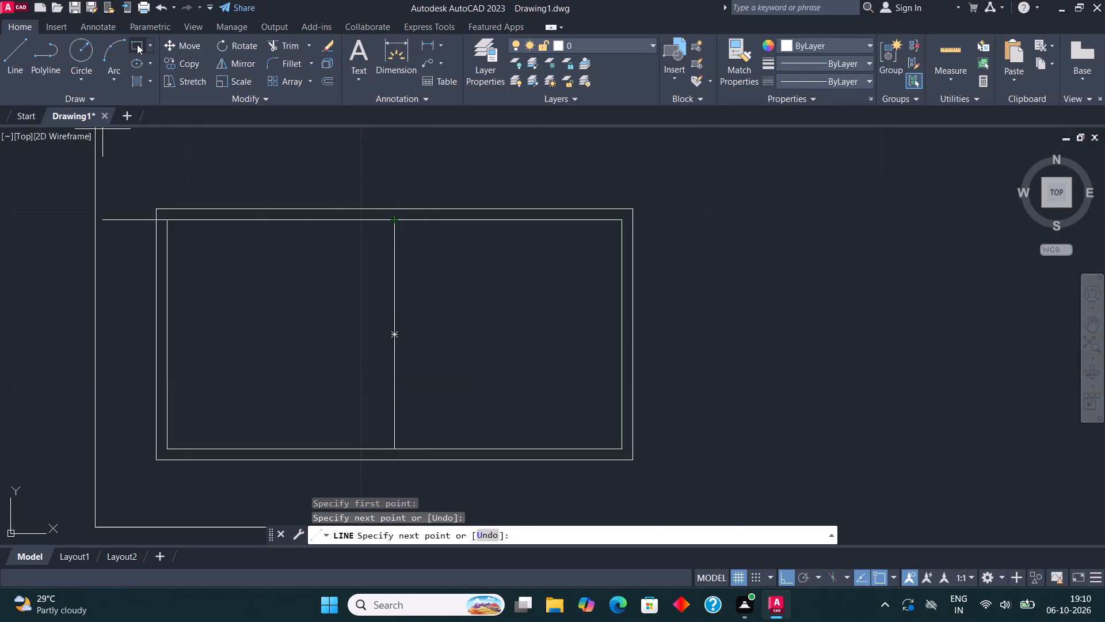
Draw a slightly inset basin rectangle in the sink's west half, with a drain circle of about 1" radius at its centre.
left_click(133, 41)
left_click(178, 233)
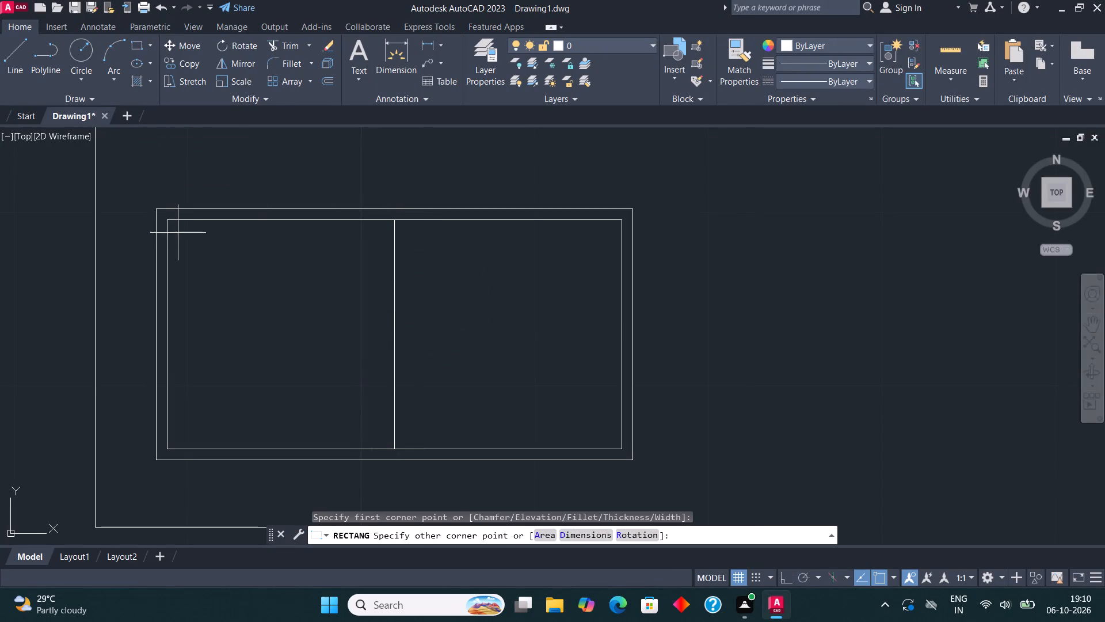
left_click(382, 435)
left_click(80, 47)
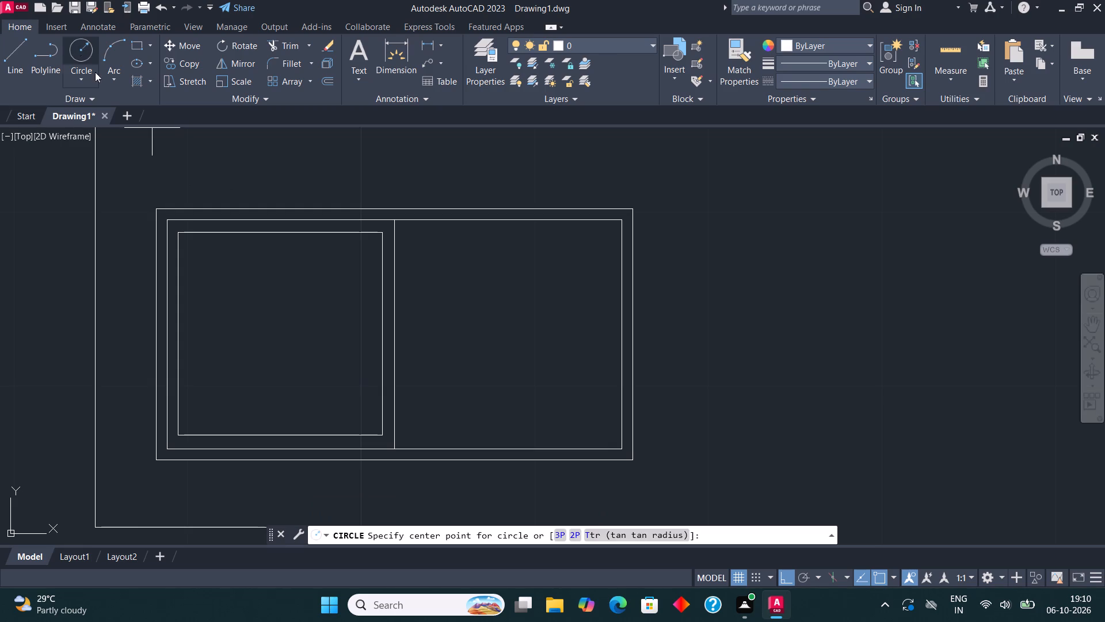
left_click(279, 330)
left_click(292, 351)
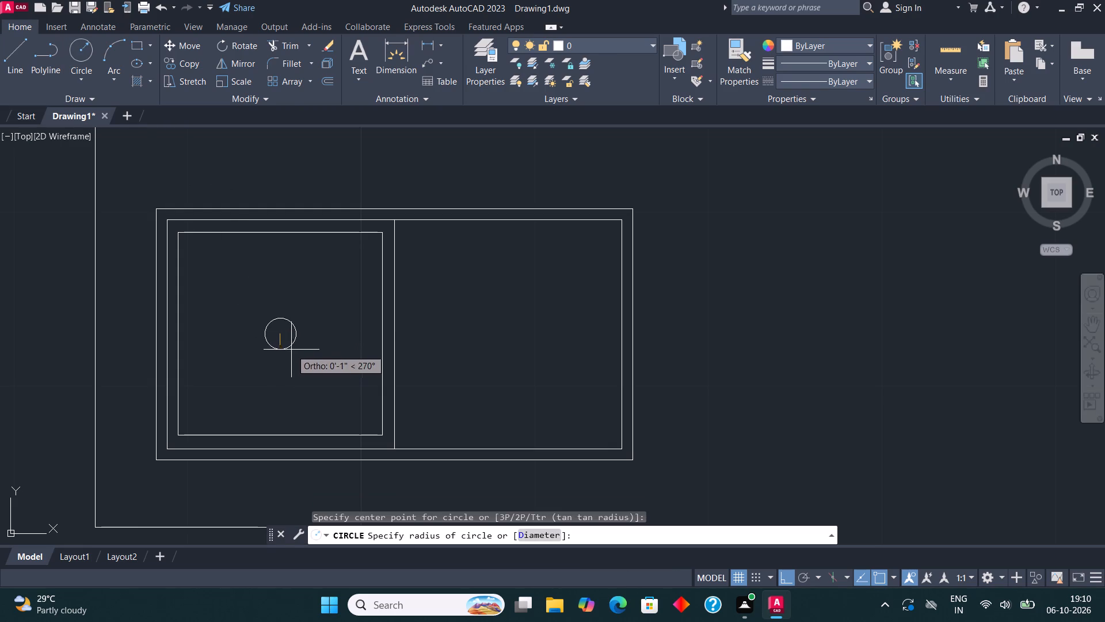
Draw a horizontal drainboard line near the north edge of the sink's east half, leaving a small gap at both ends.
left_click(11, 56)
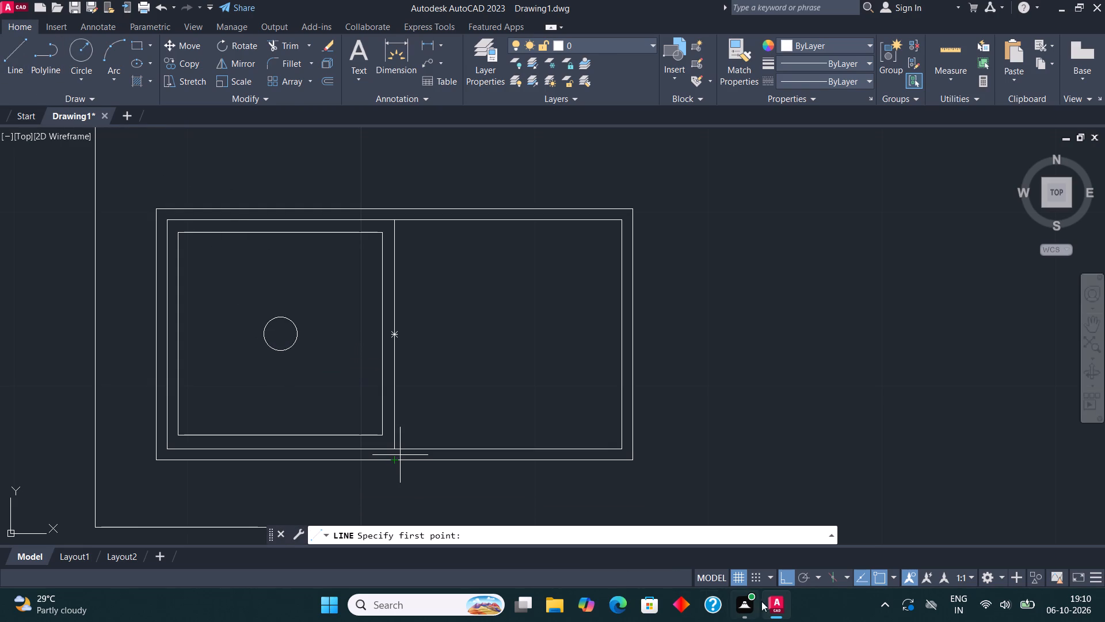
left_click(406, 238)
left_click(606, 240)
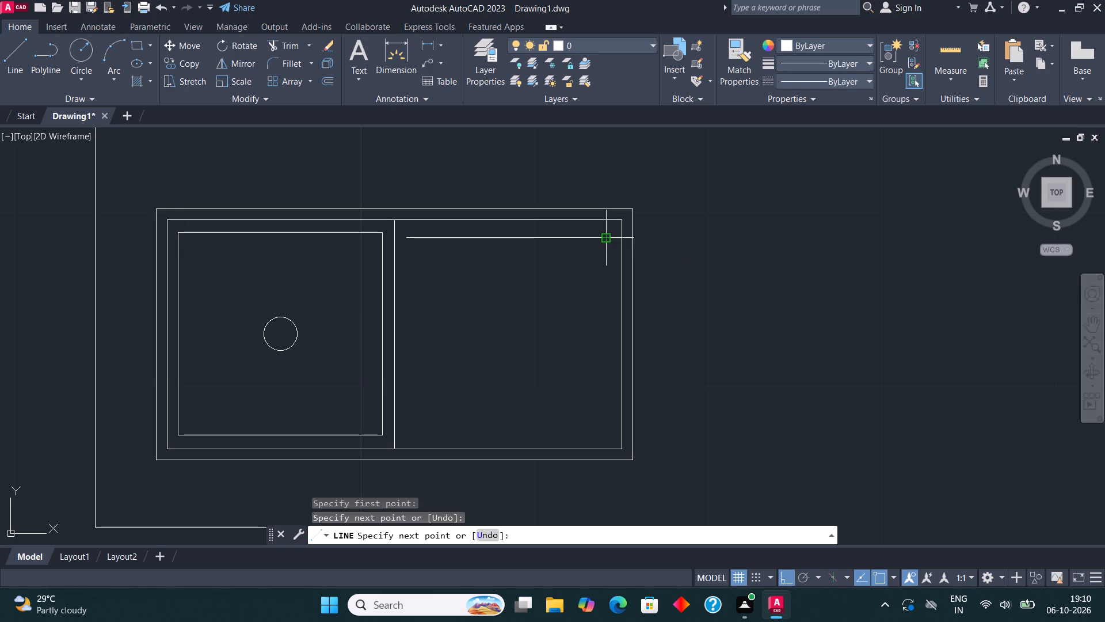
key("Escape")
Copy the drainboard line eleven times southward, roughly 1" apart, to fill the sink's east half.
left_click(536, 234)
left_click(535, 260)
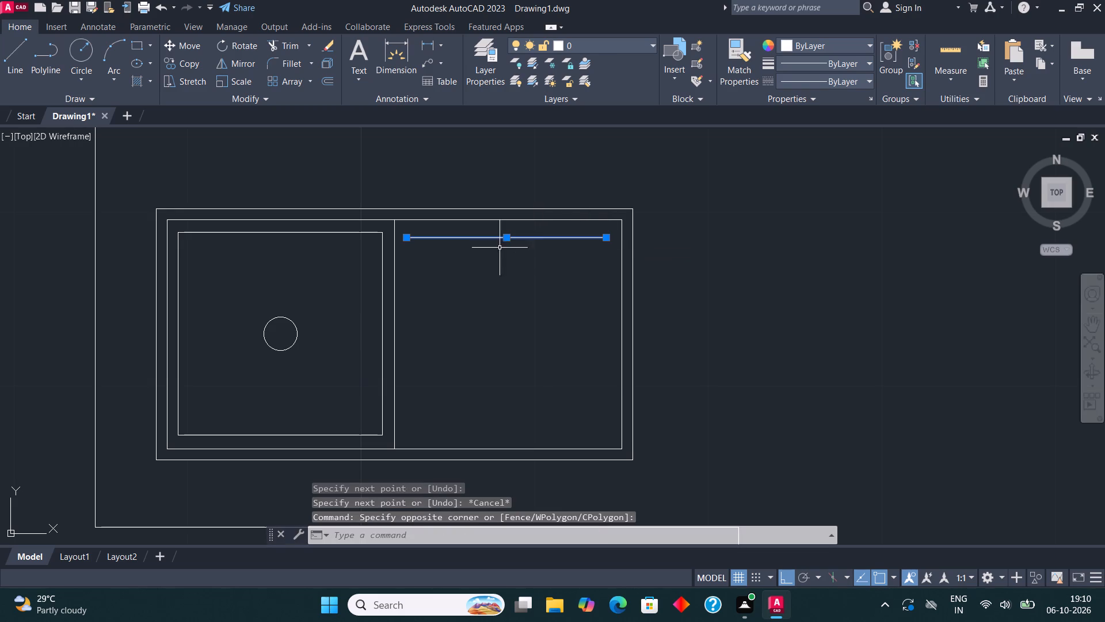
left_click(183, 65)
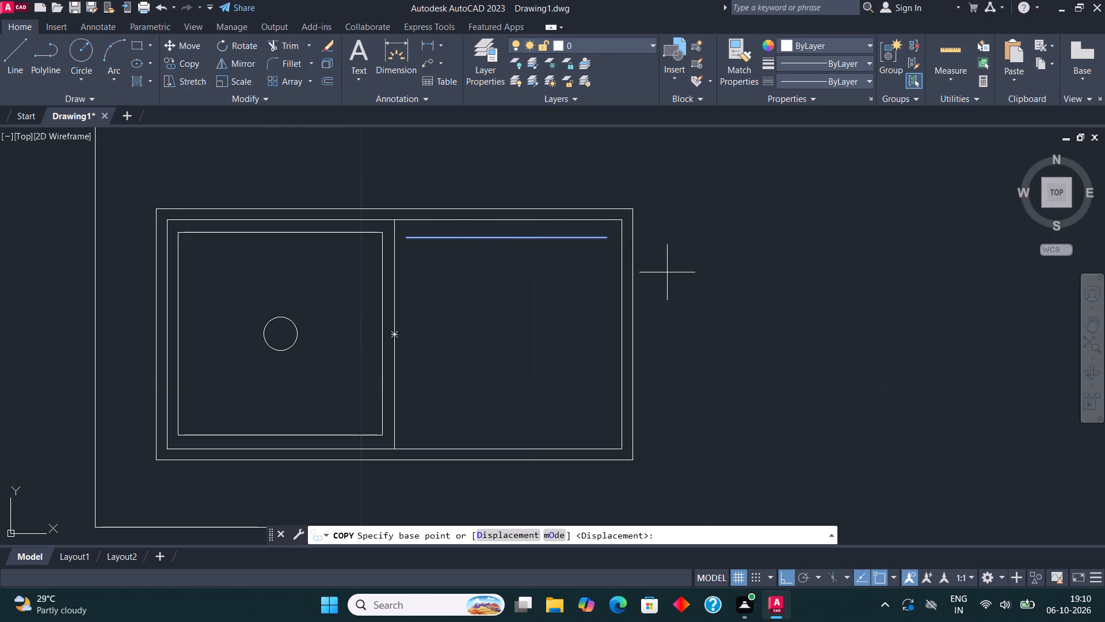
left_click(506, 233)
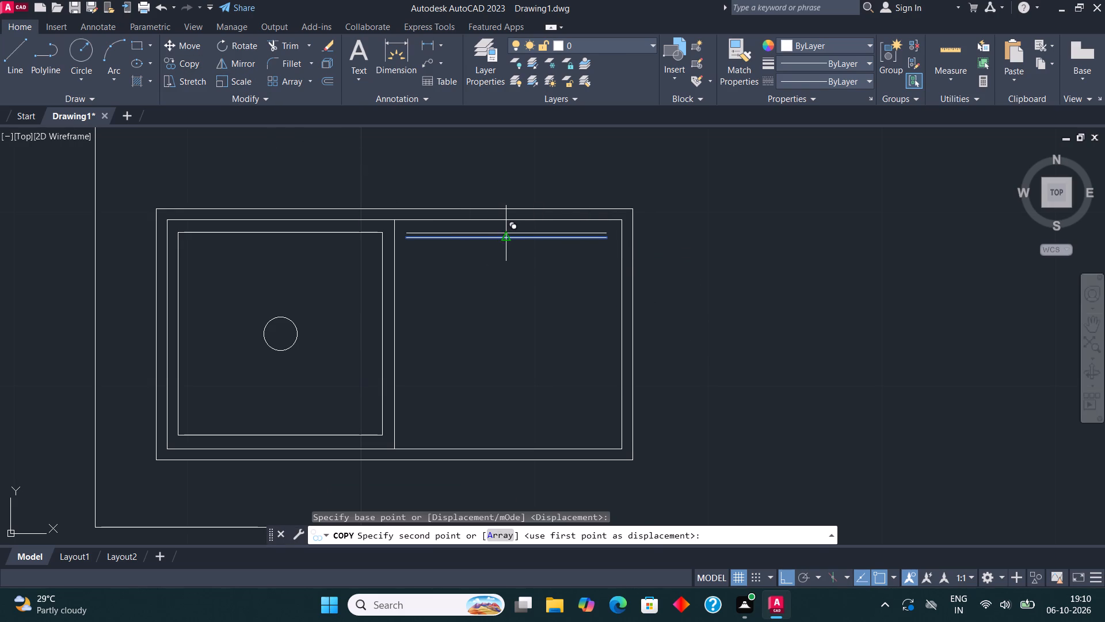
left_click(508, 254)
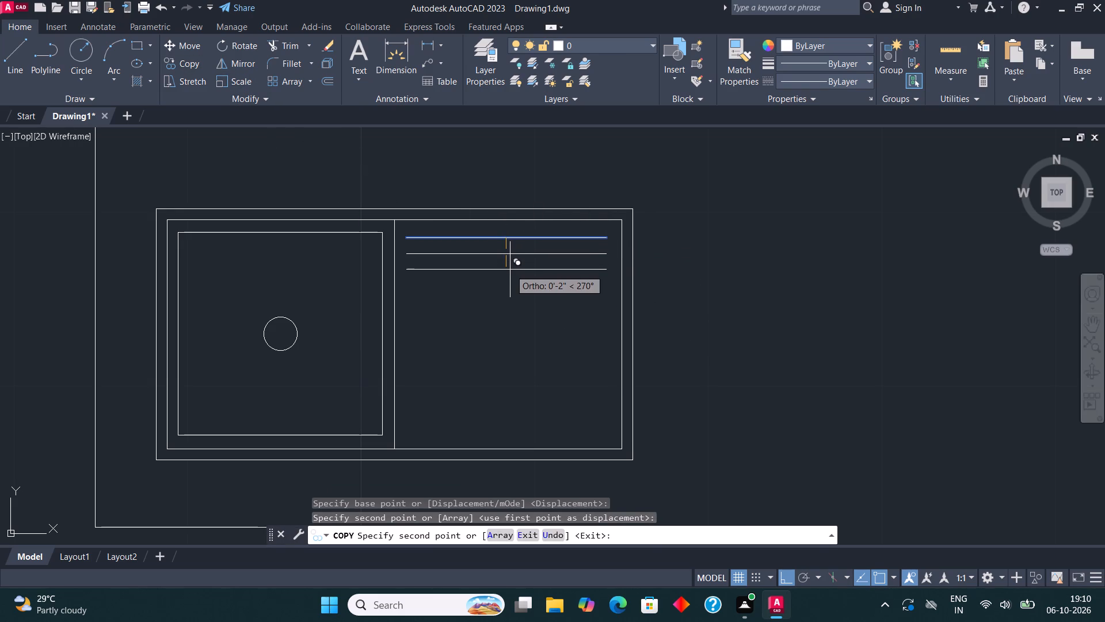
left_click(510, 270)
left_click(510, 287)
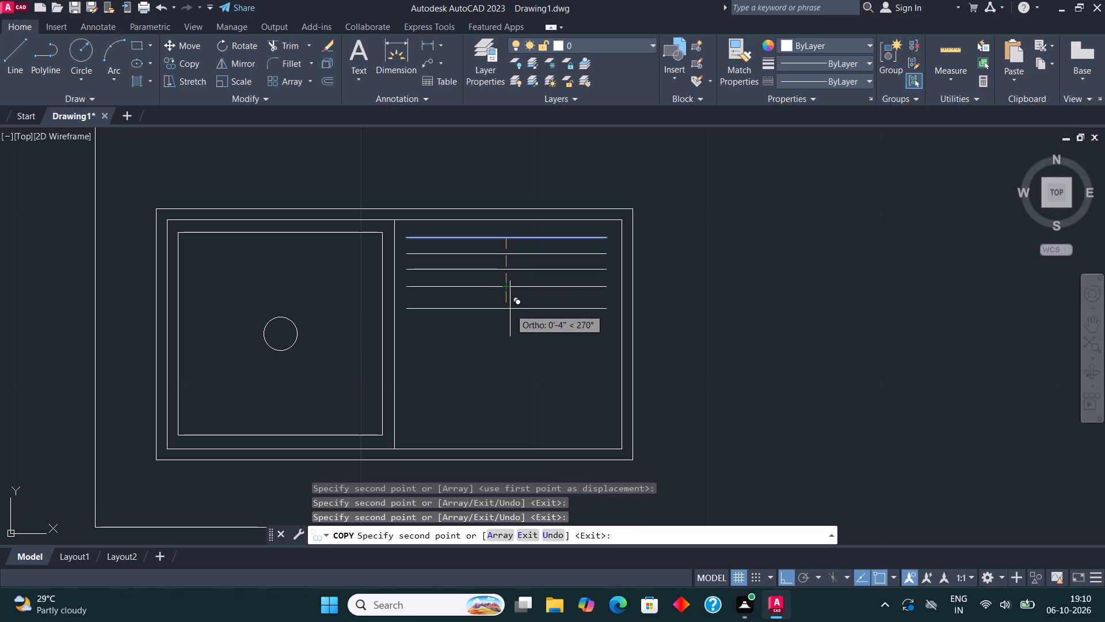
left_click(512, 301)
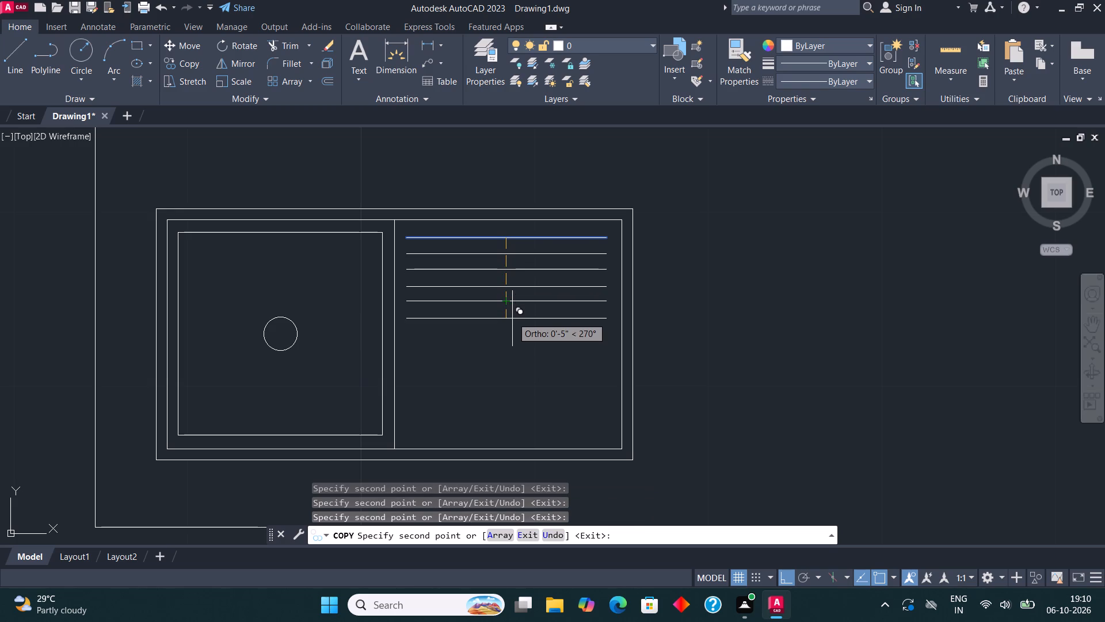
left_click(510, 318)
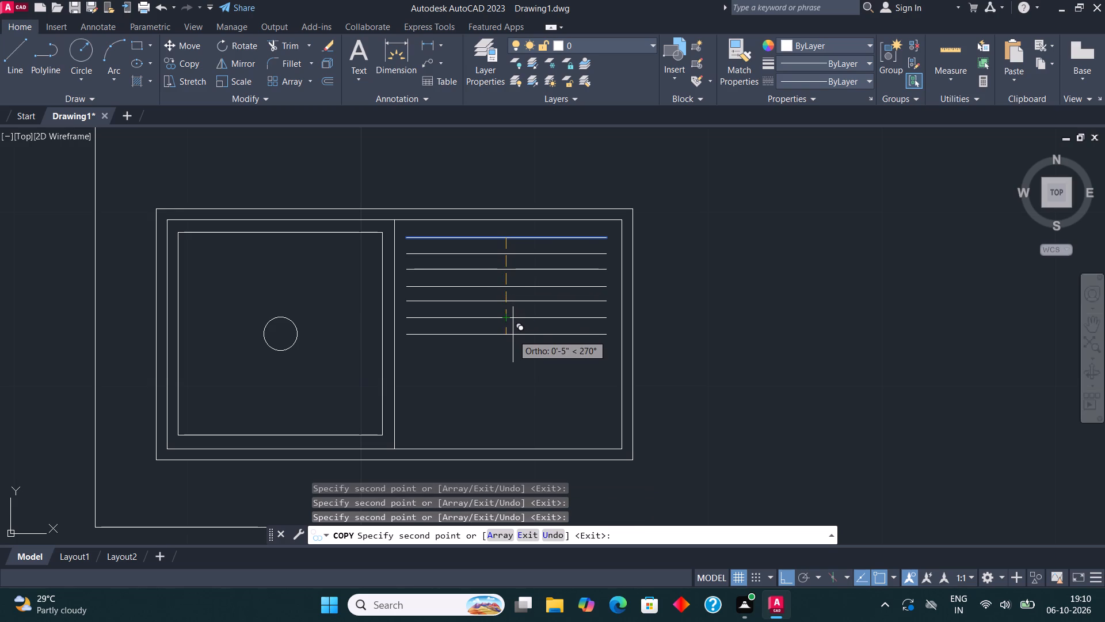
left_click(513, 335)
left_click(512, 353)
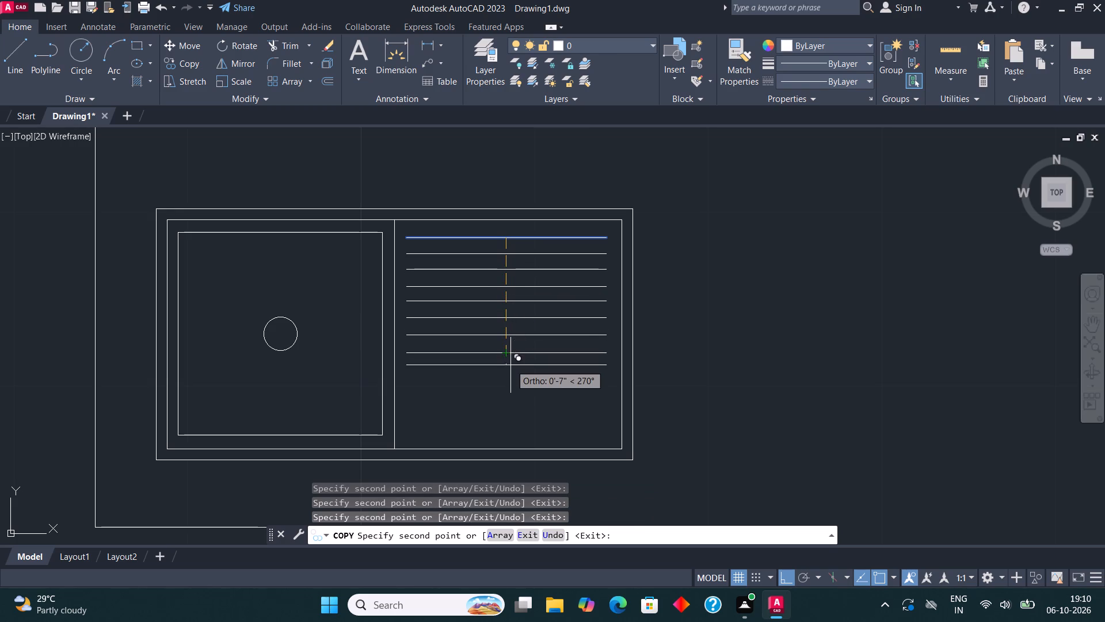
left_click(510, 371)
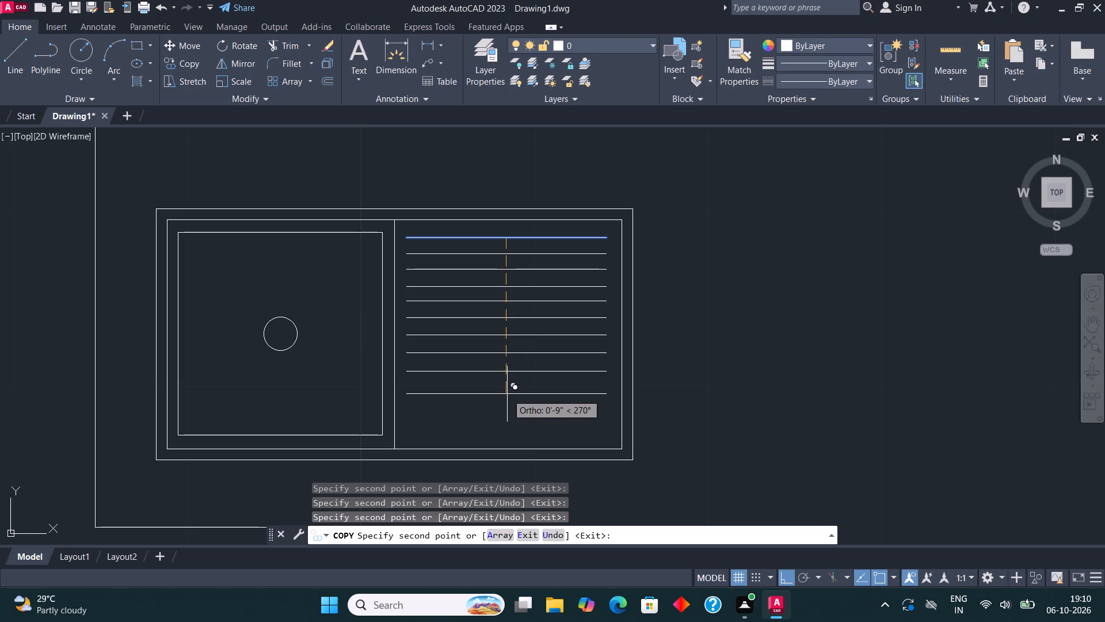
left_click(507, 394)
left_click(507, 413)
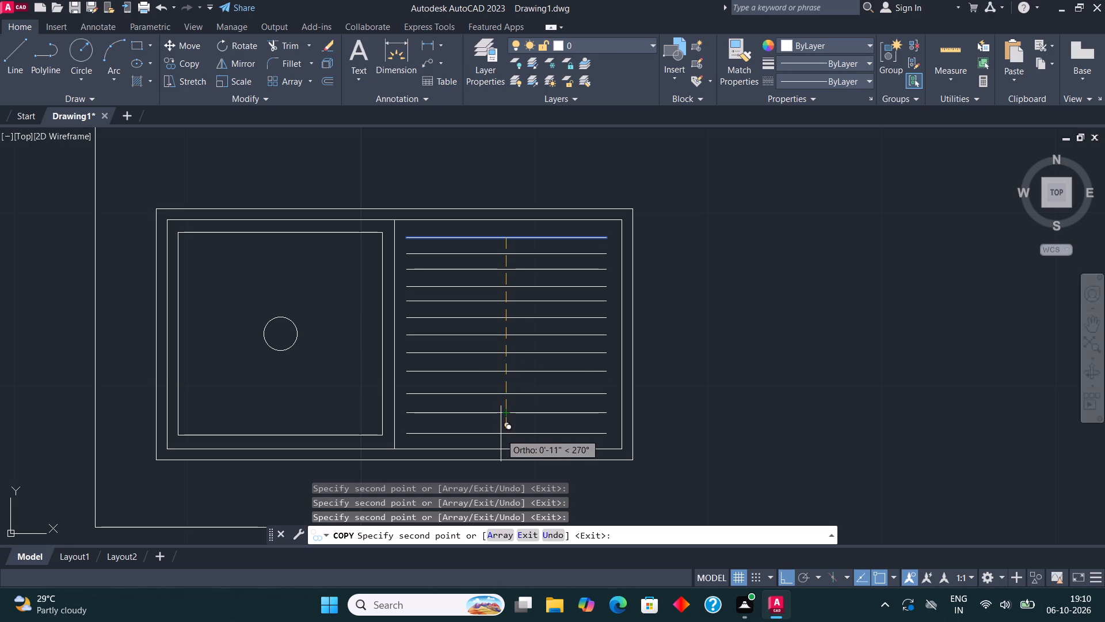
left_click(501, 431)
key("Escape")
scroll(582, 428, "down", 2)
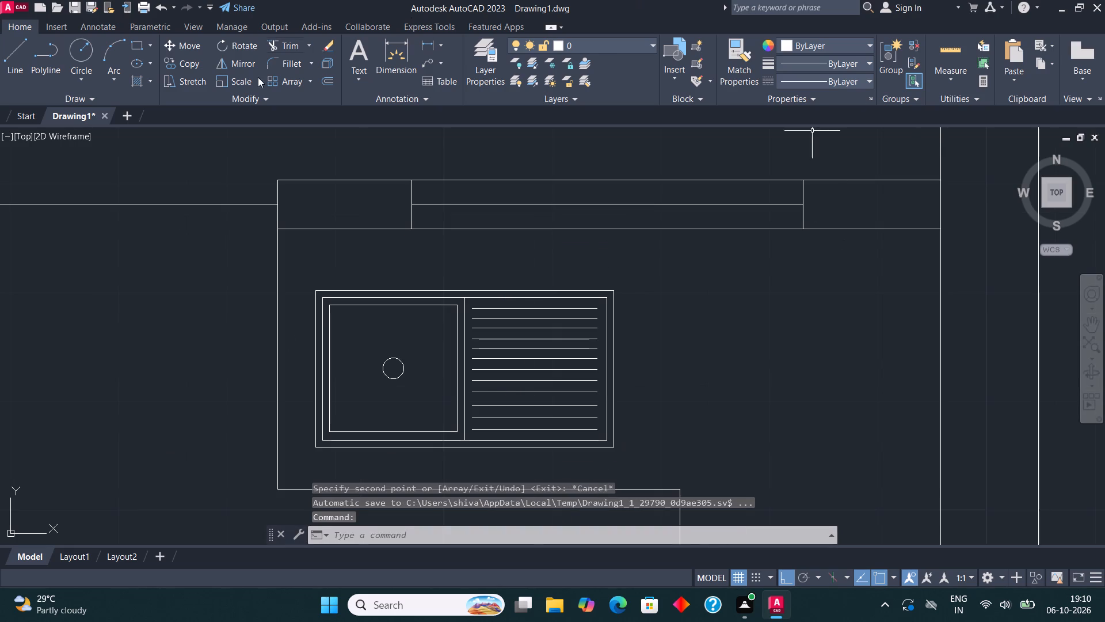
Draw a rectangular cooktop outline on the counter's east leg, south of the sink, slightly inset from the counter's edges.
scroll(382, 241, "down", 3)
middle_click_drag(417, 336, 430, 262)
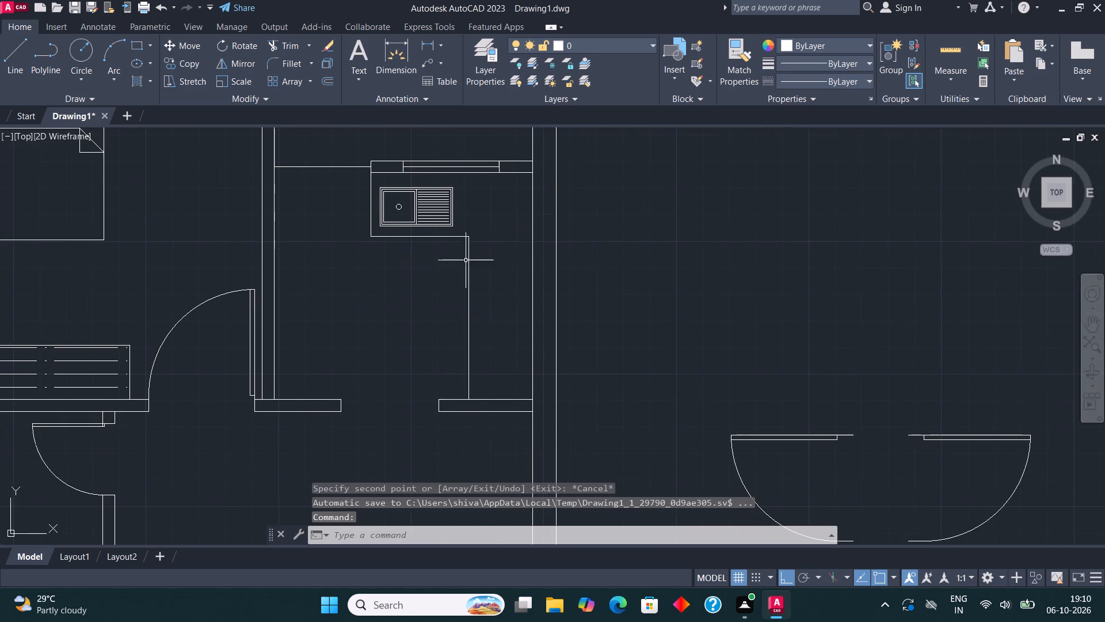
scroll(483, 256, "up", 1)
left_click(139, 48)
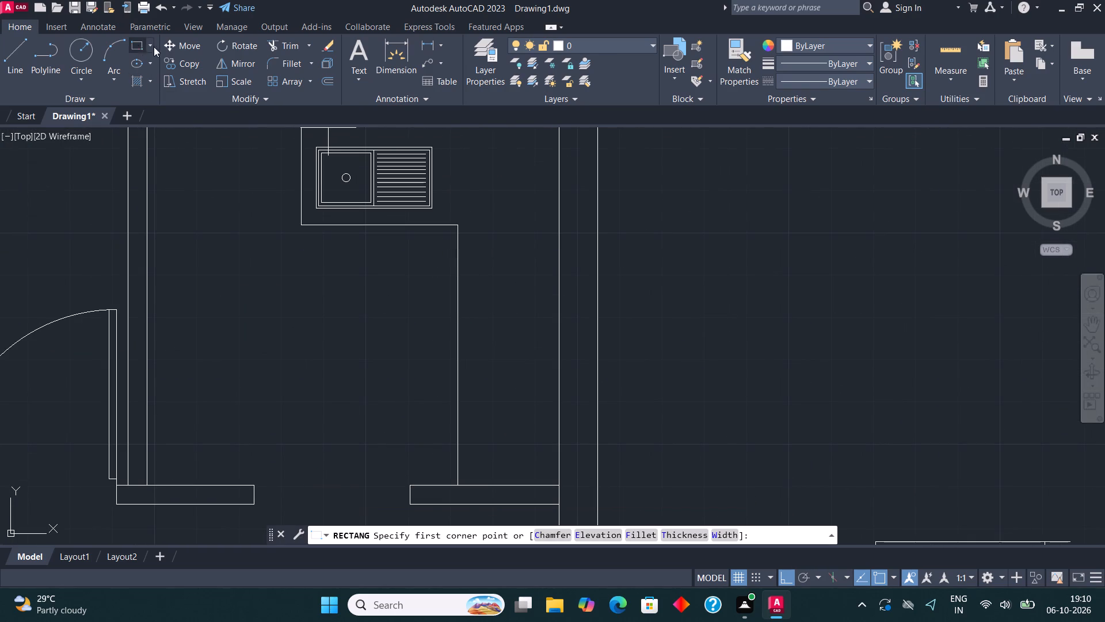
middle_click_drag(439, 271, 398, 246)
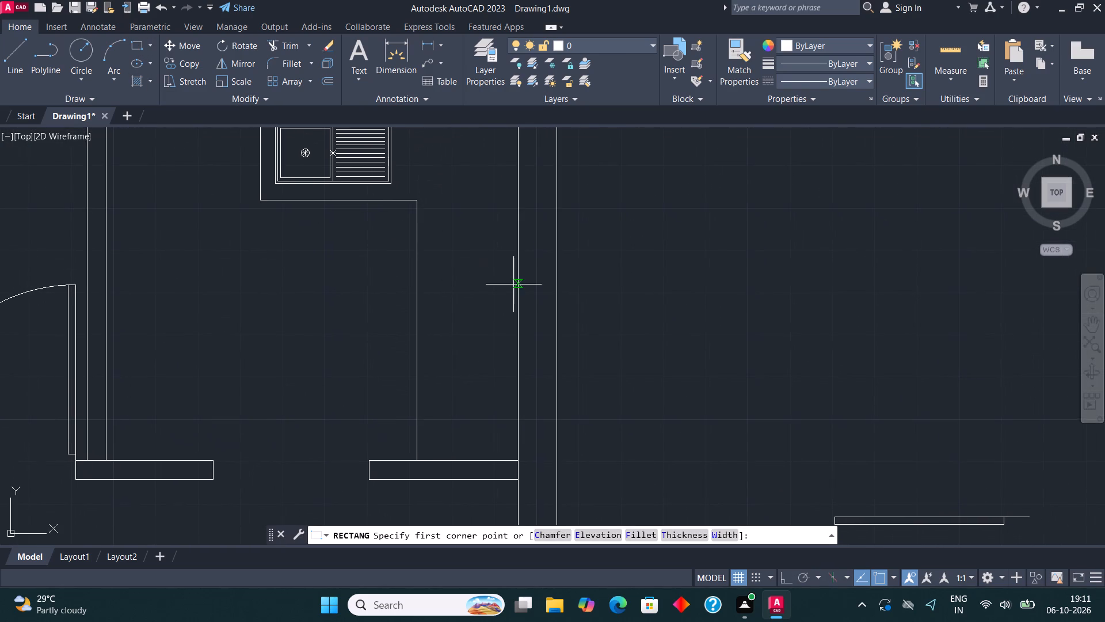
scroll(425, 238, "up", 1)
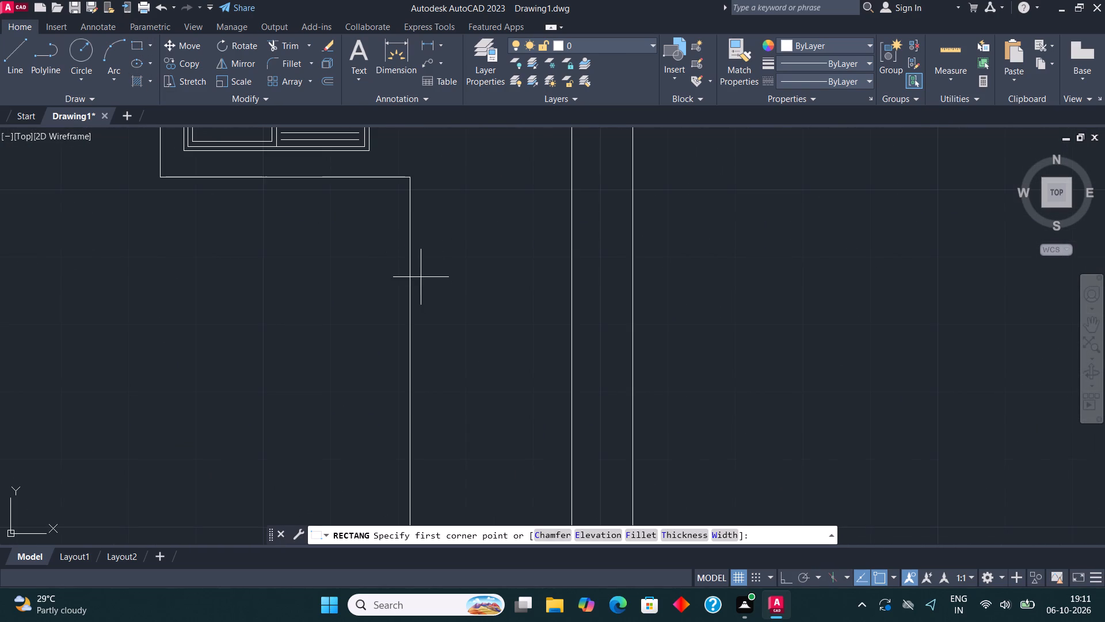
left_click(419, 268)
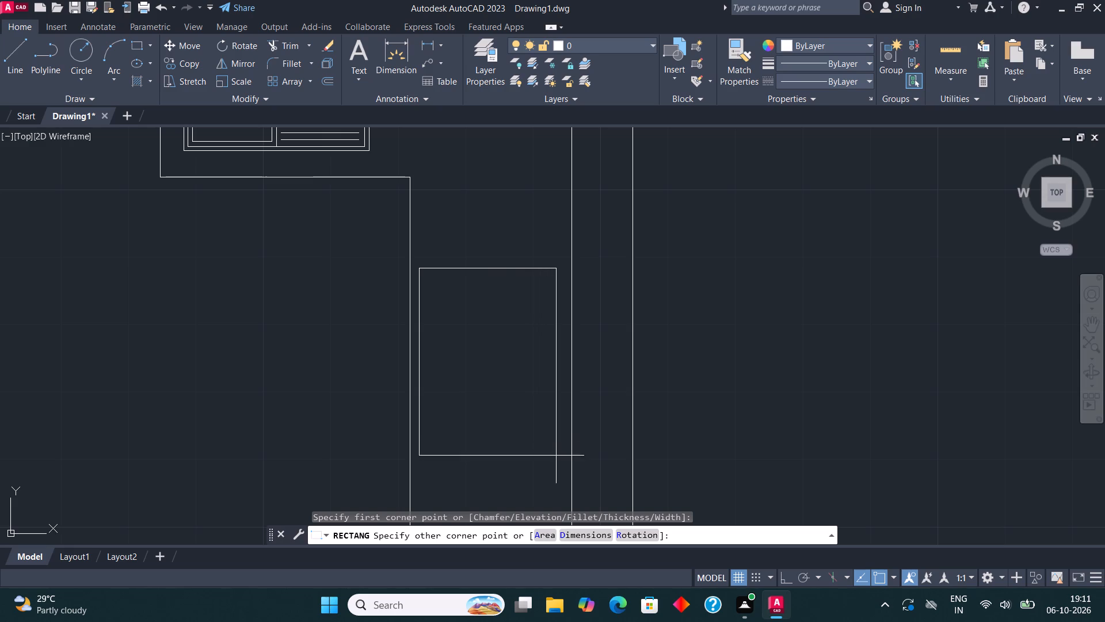
left_click(556, 471)
Draw a burner circle in the northwest corner of the cooktop rectangle.
left_click(79, 48)
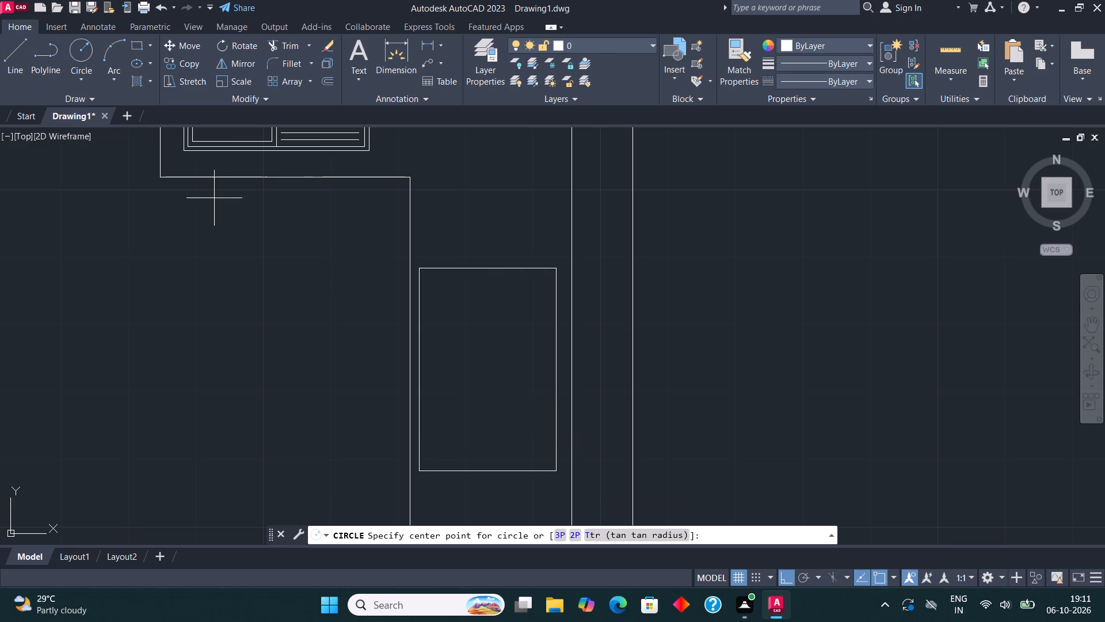
left_click(454, 305)
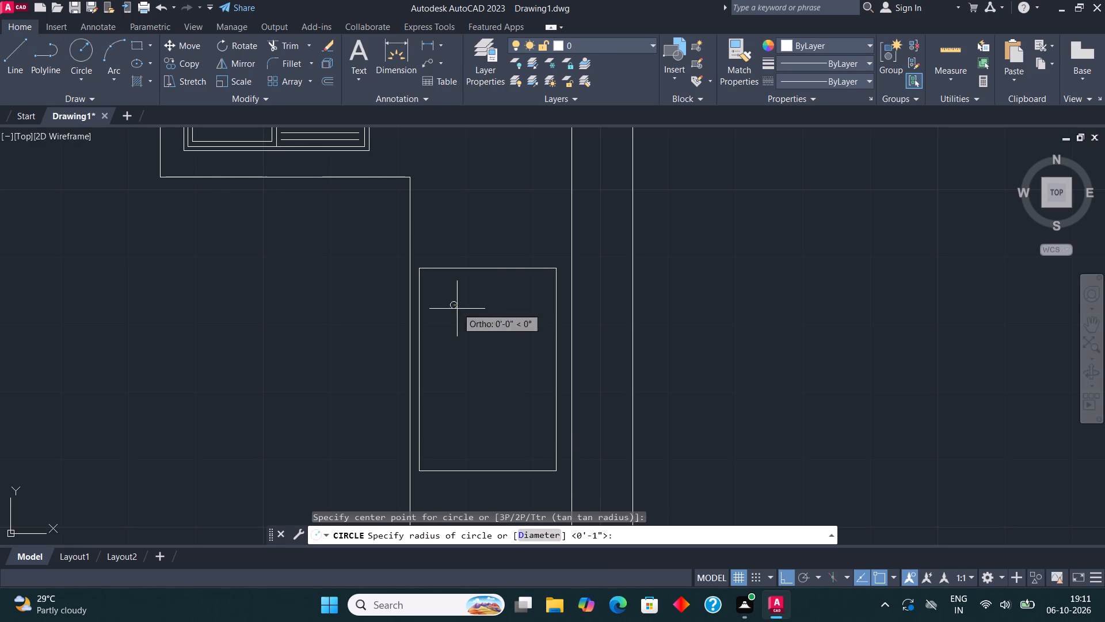
left_click(475, 324)
Draw a short vertical tick line outward from the north quadrant of the burner circle.
scroll(480, 291, "up", 2)
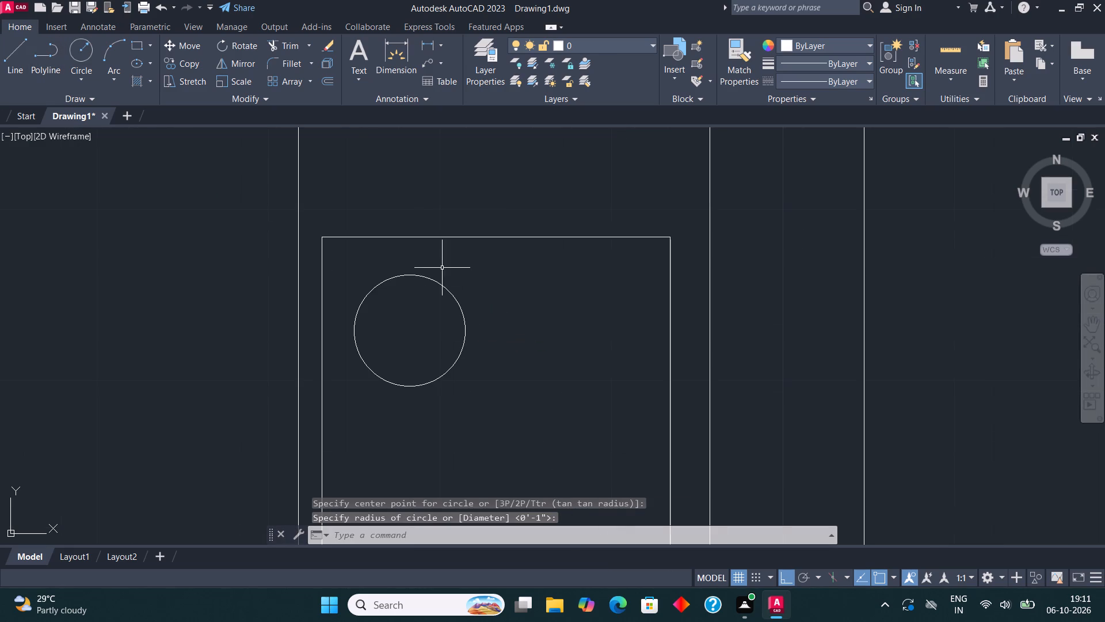
left_click(16, 53)
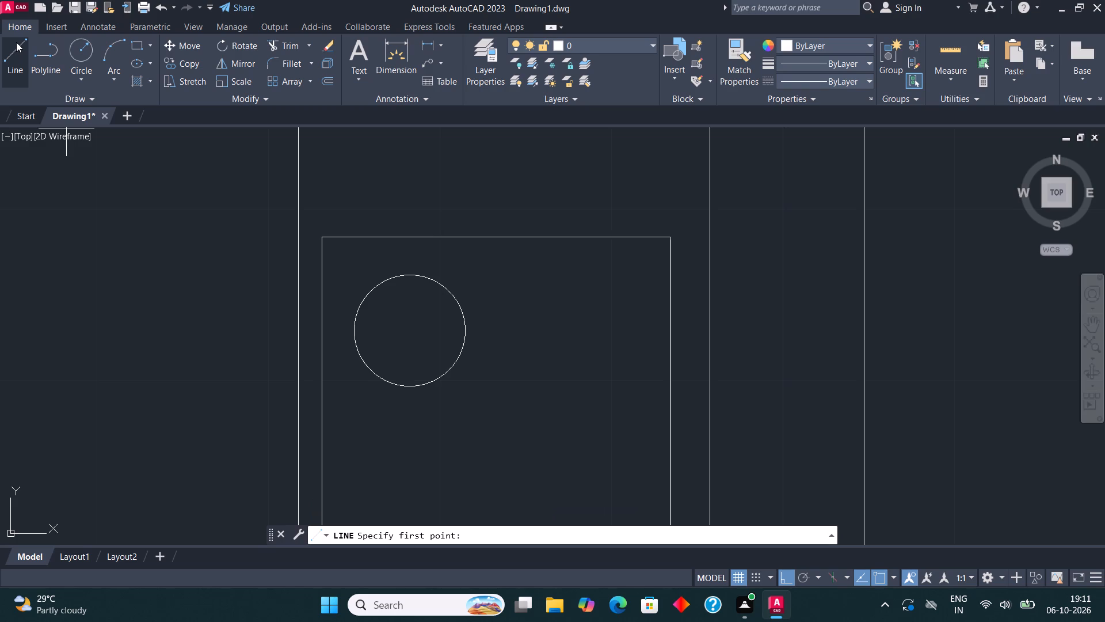
left_click(410, 278)
left_click(406, 259)
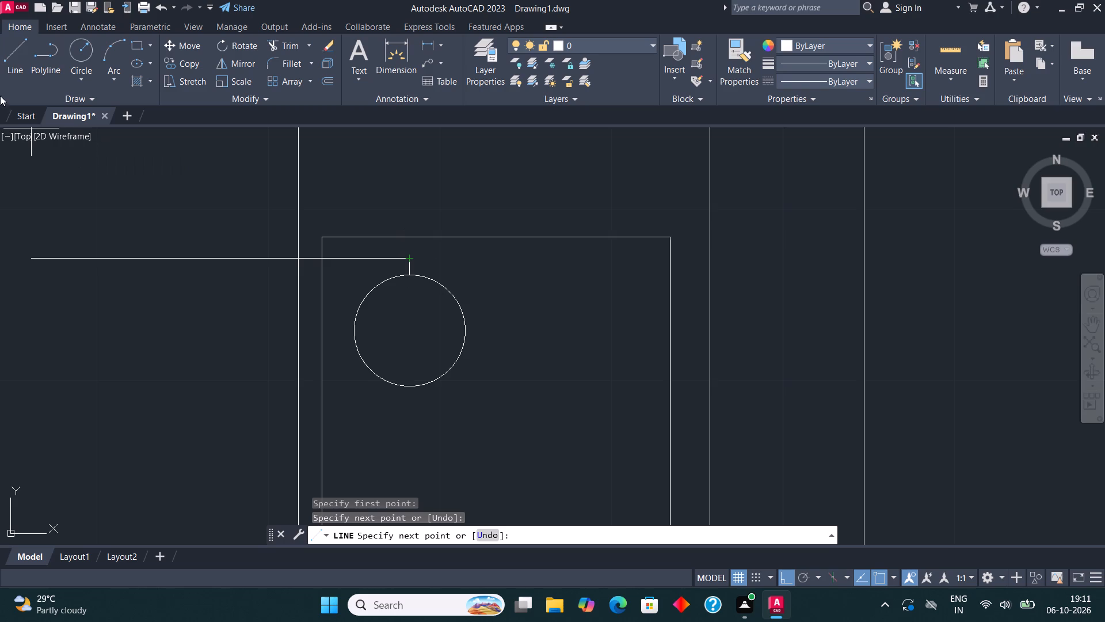
left_click(22, 54)
key("Escape")
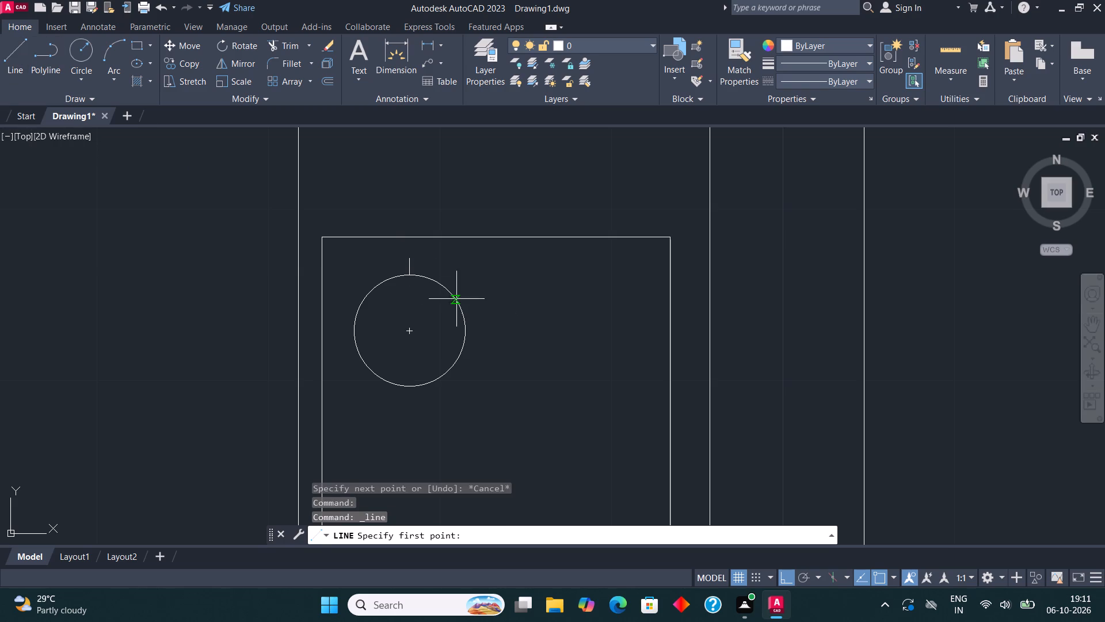
Copy the burner's north tick line straight down to the circle's south side.
left_click(406, 263)
left_click(414, 270)
left_click(411, 266)
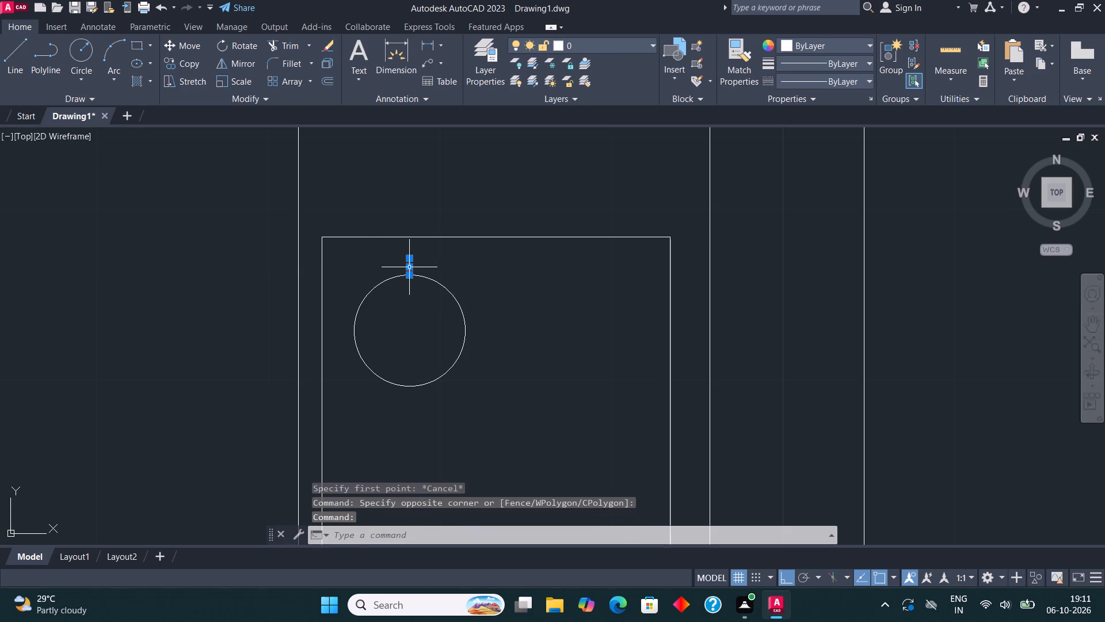
left_click(193, 56)
left_click(188, 63)
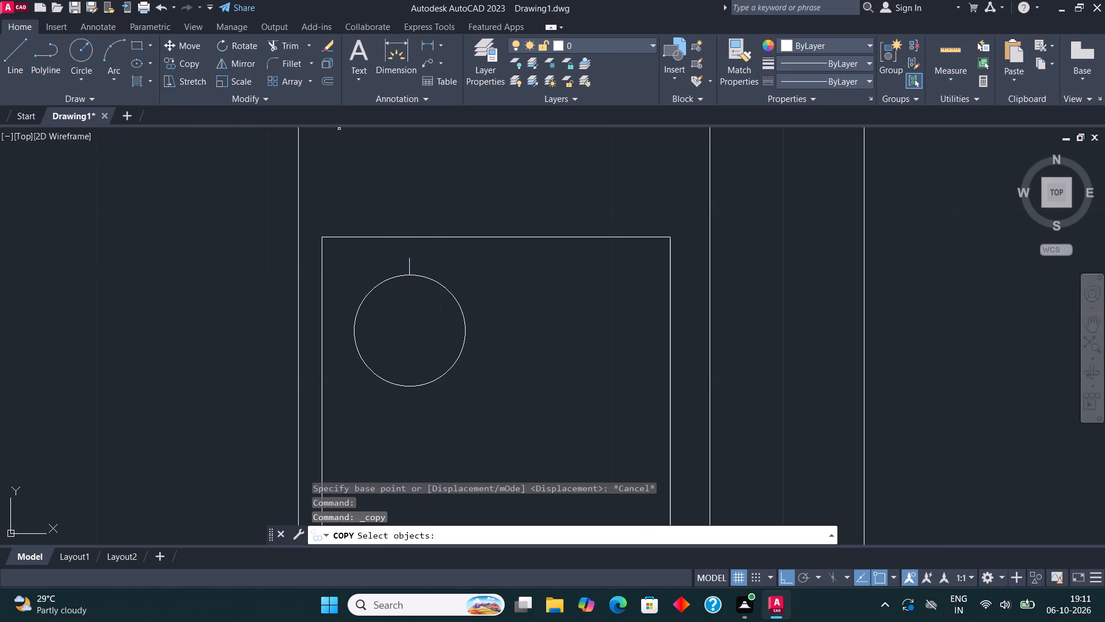
key("Escape")
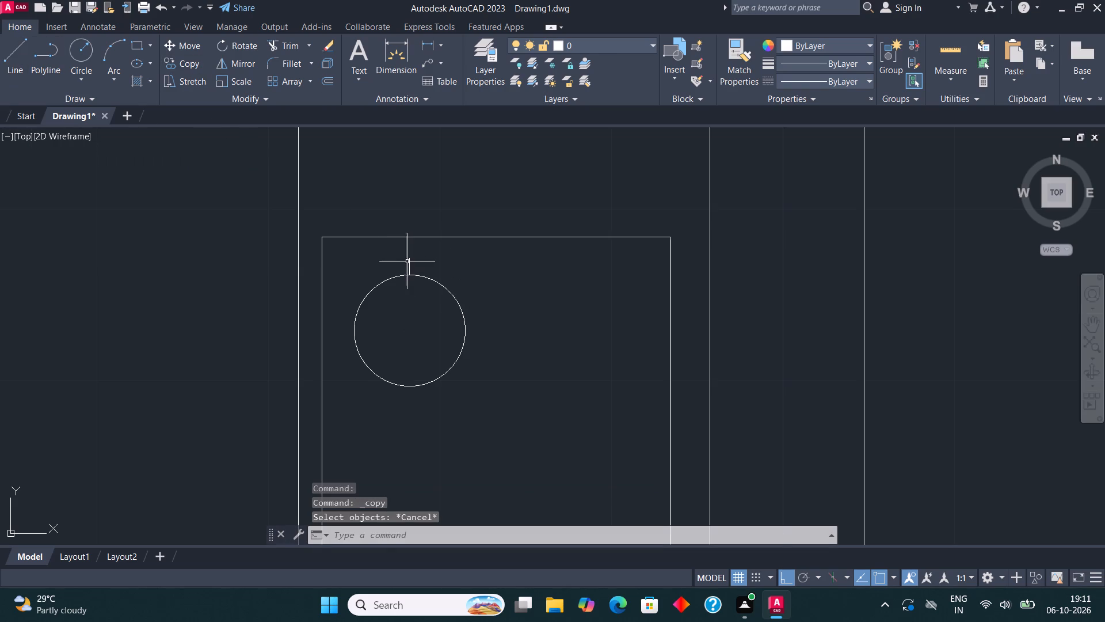
left_click(407, 265)
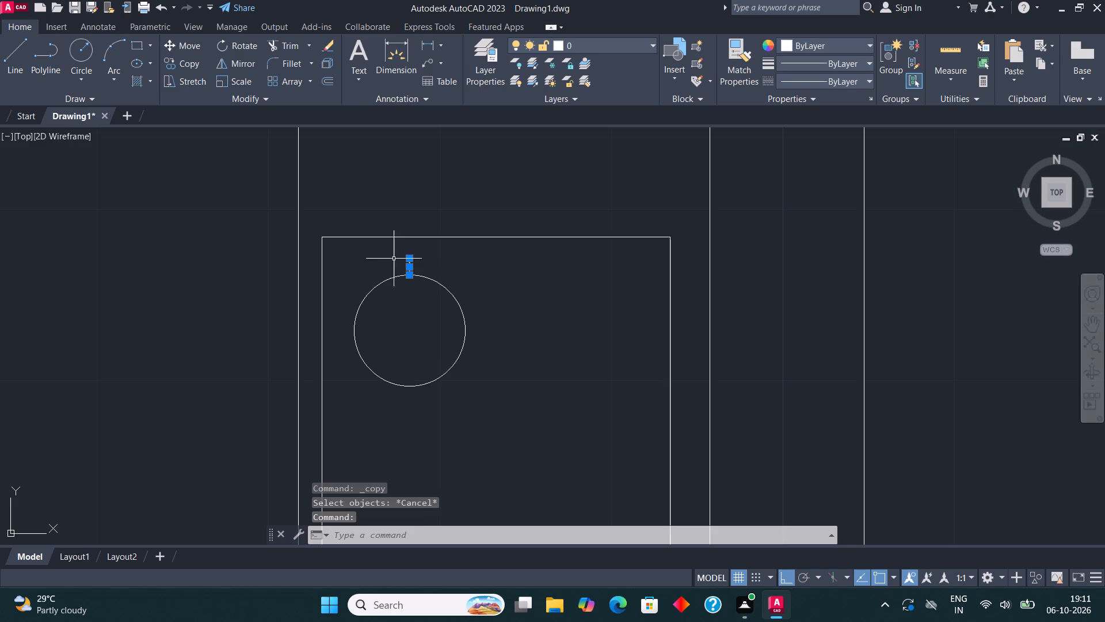
left_click(185, 60)
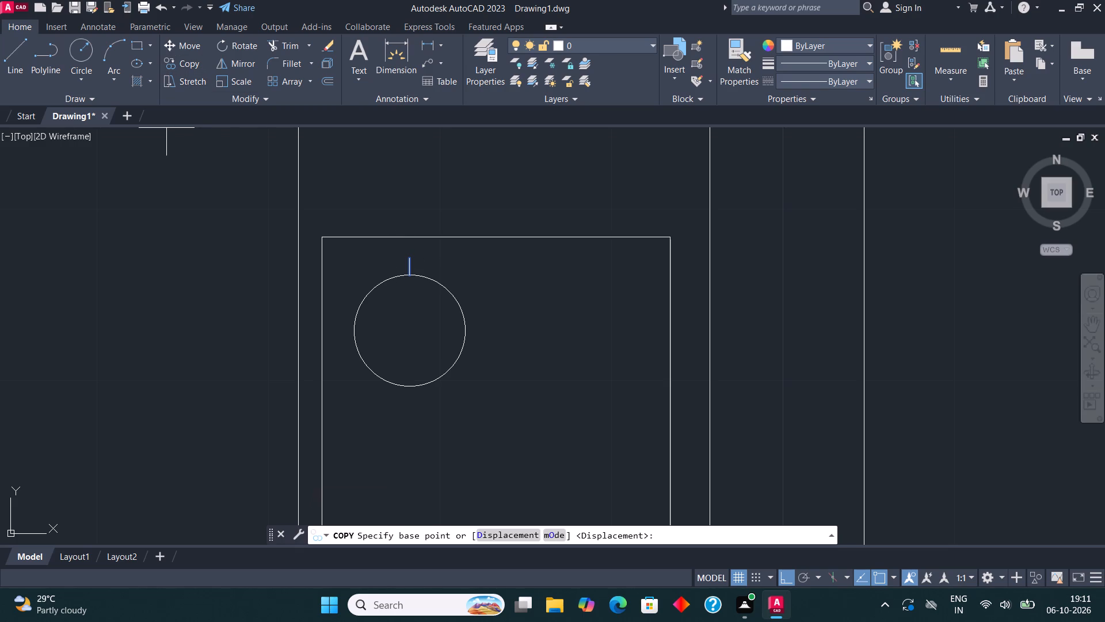
left_click(409, 254)
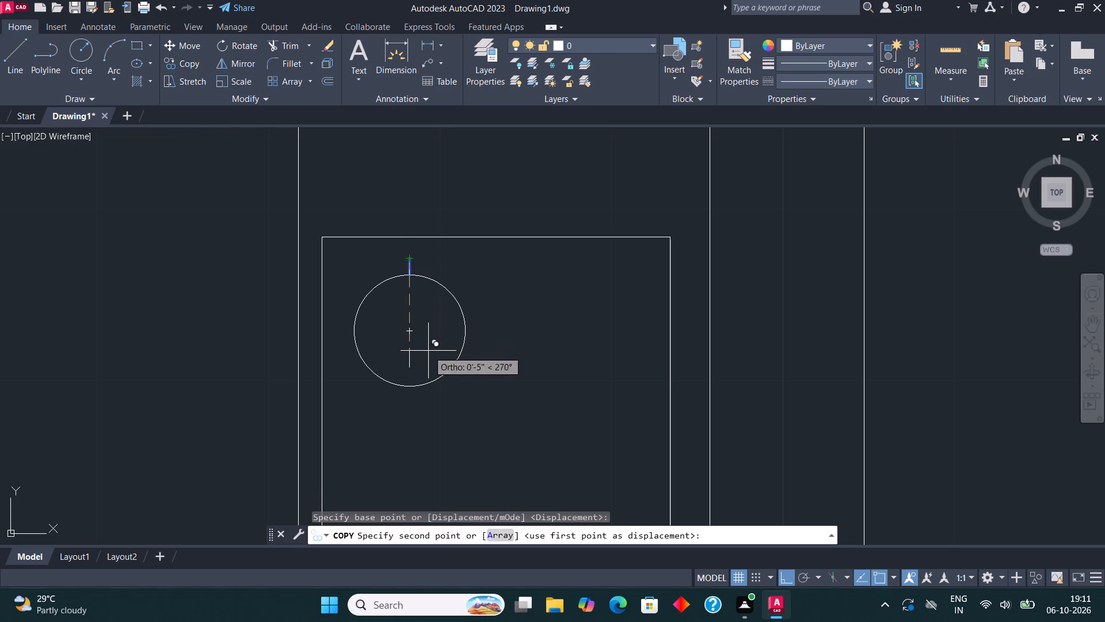
left_click(409, 390)
key("Escape")
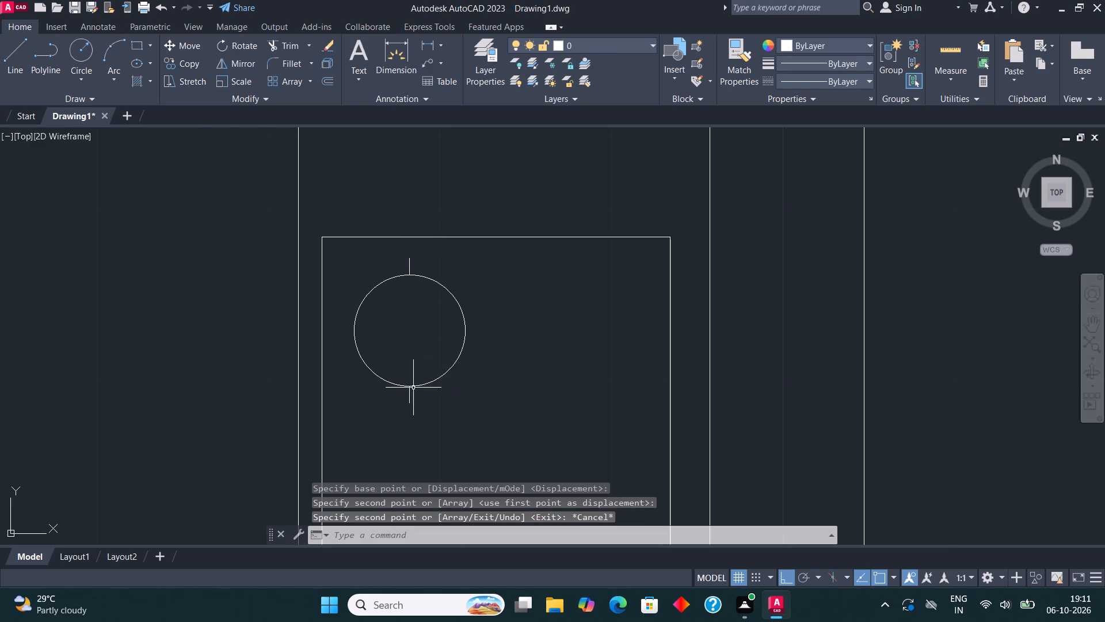
Draw short horizontal tick lines, about 1" long, outward from the west and east quadrants of the burner circle.
left_click(18, 51)
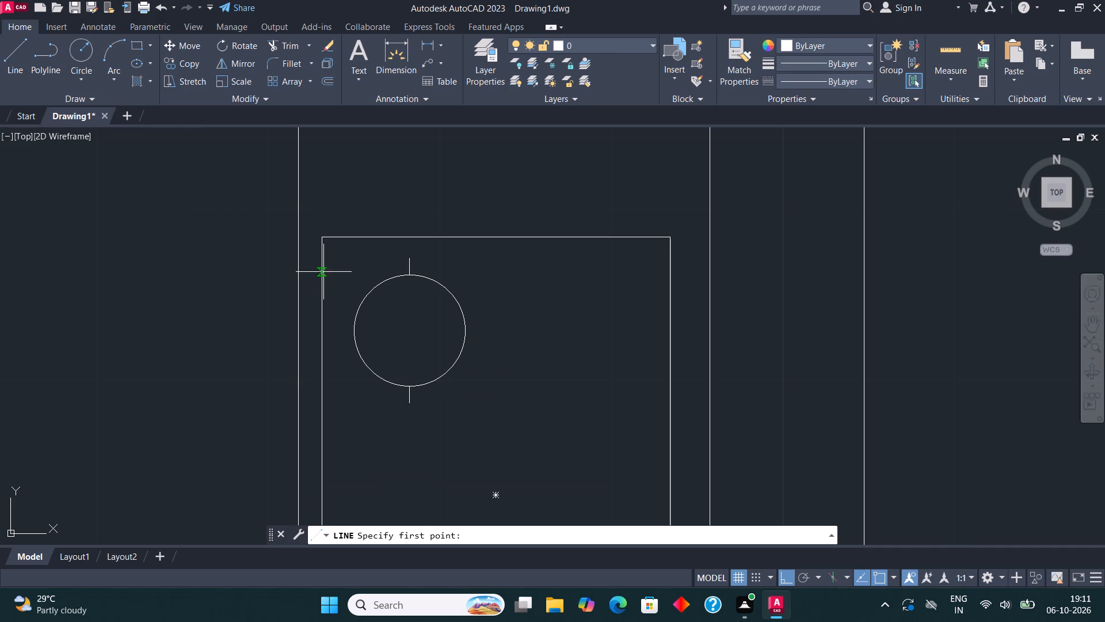
left_click(346, 320)
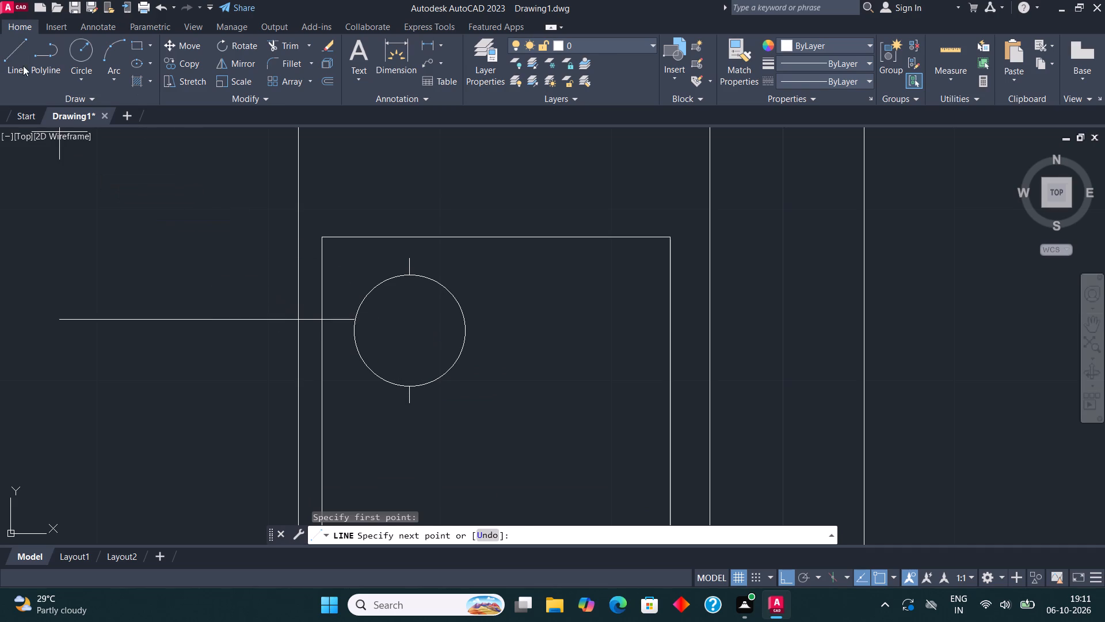
left_click(12, 47)
left_click(353, 330)
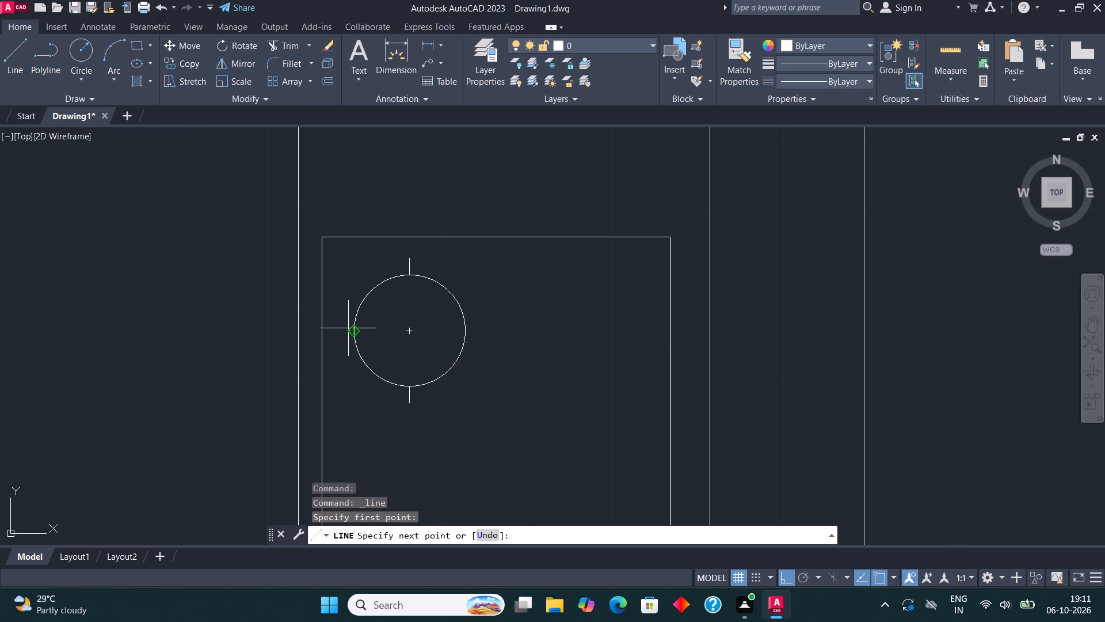
left_click(338, 329)
left_click(17, 48)
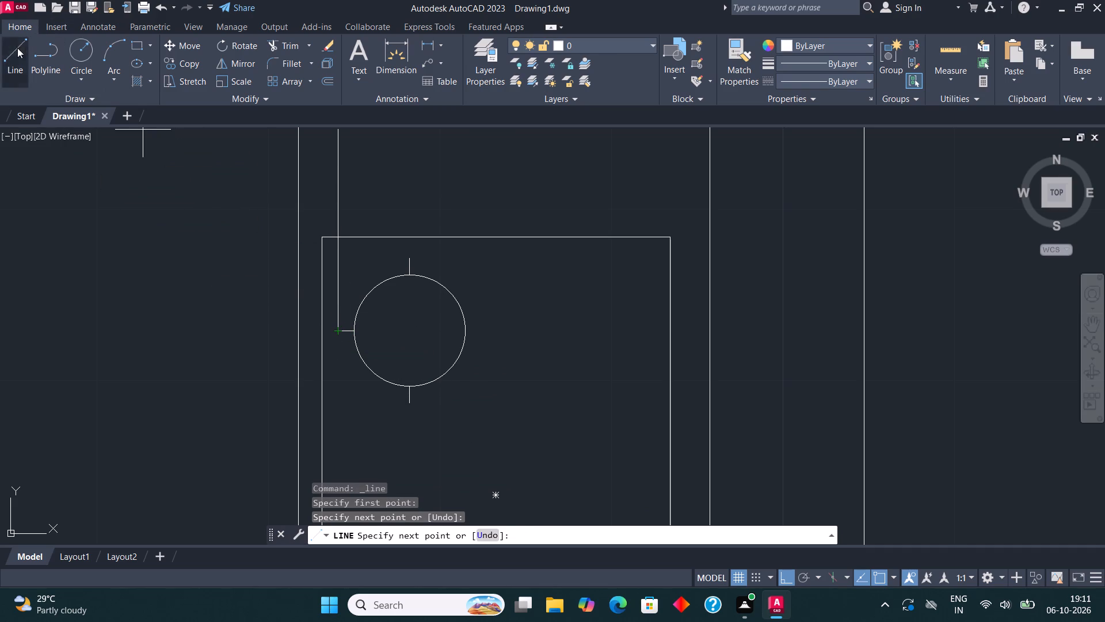
left_click(465, 335)
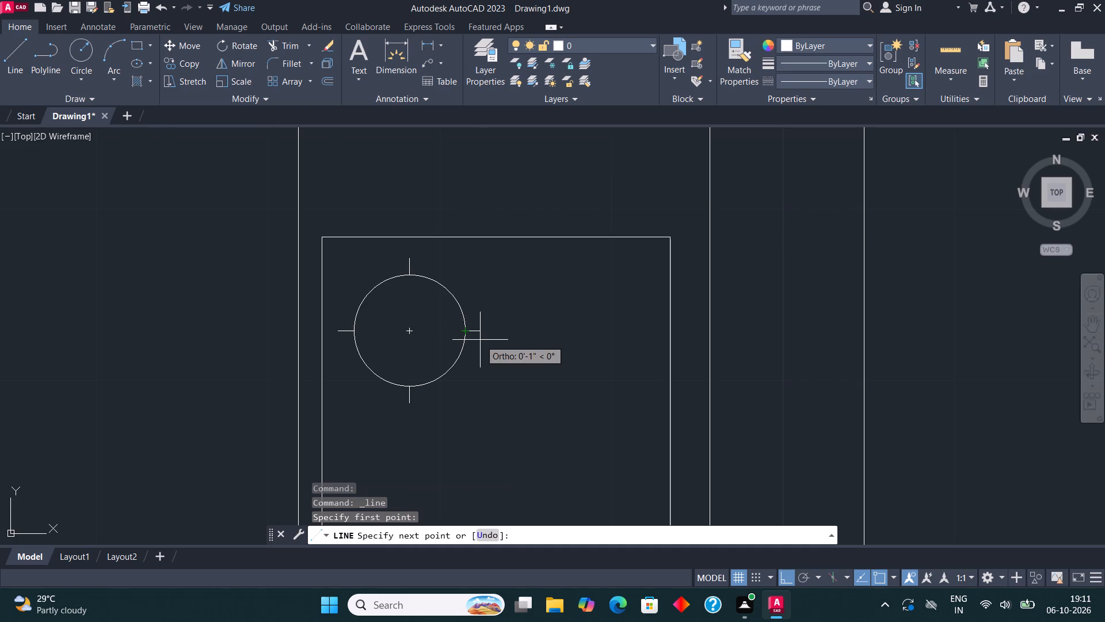
left_click(481, 340)
scroll(606, 185, "down", 1)
key("Escape")
Copy the burner circle with its four ticks to the cooktop's northeast, southwest and southeast corners, with the southwest copy about 1'-5" south.
scroll(609, 221, "down", 1)
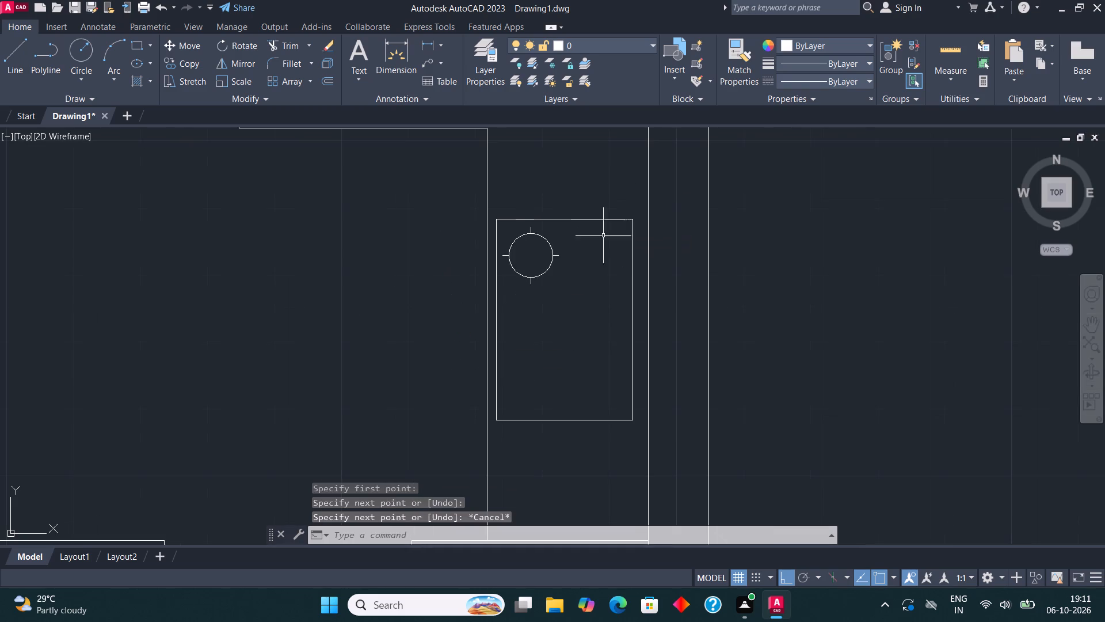
scroll(557, 284, "up", 2)
left_click_drag(557, 295, 551, 291)
scroll(530, 259, "down", 1)
scroll(466, 184, "up", 2)
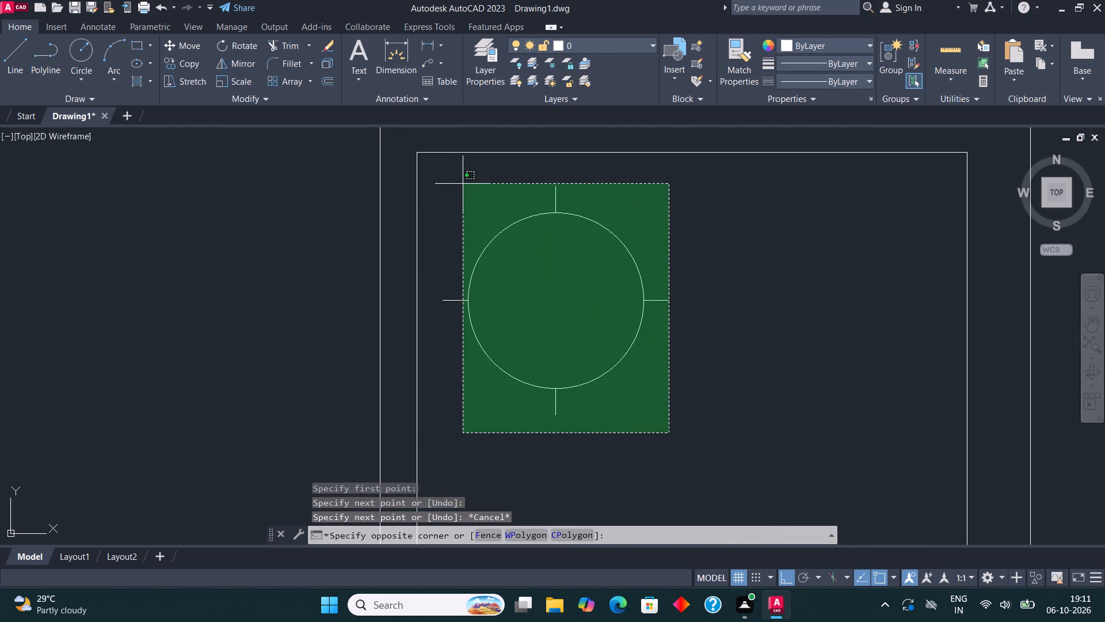
left_click(439, 183)
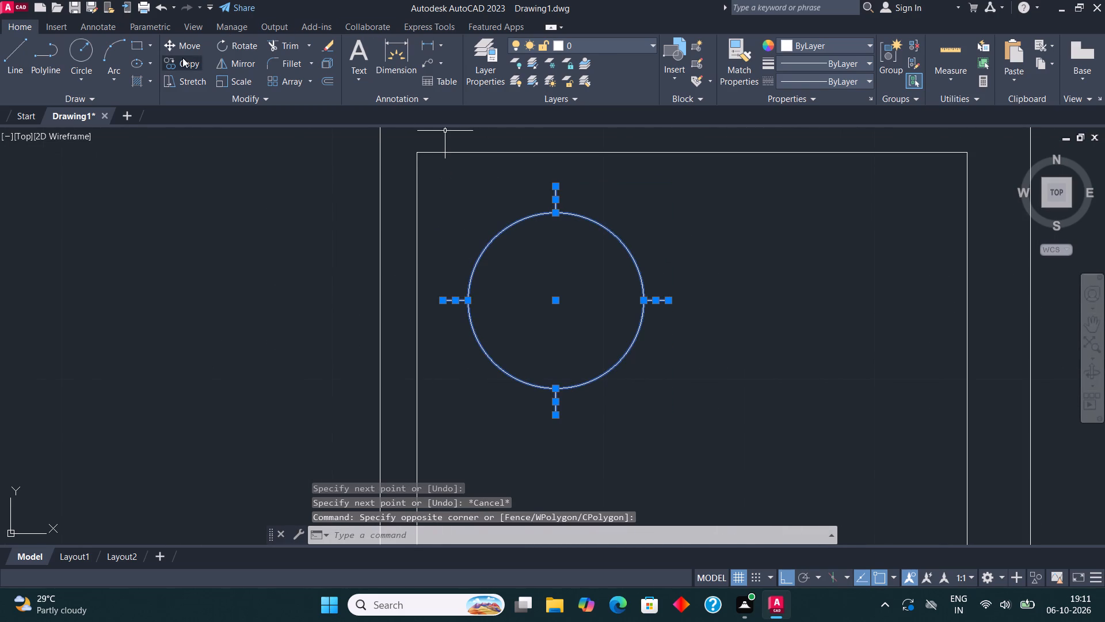
left_click(182, 58)
left_click(544, 291)
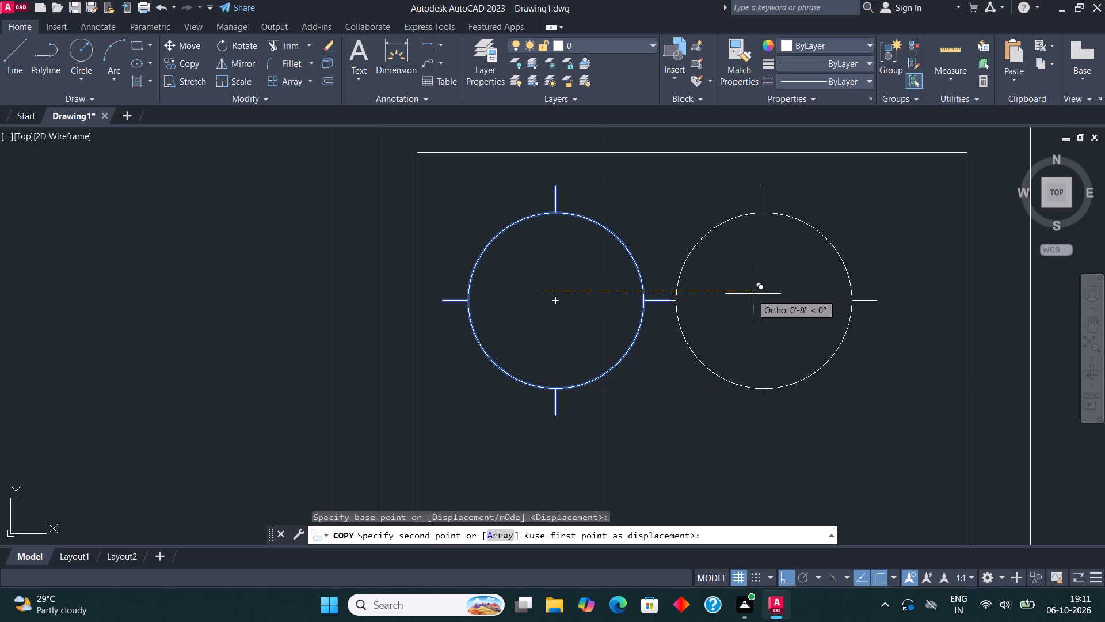
left_click(807, 290)
scroll(633, 290, "down", 1)
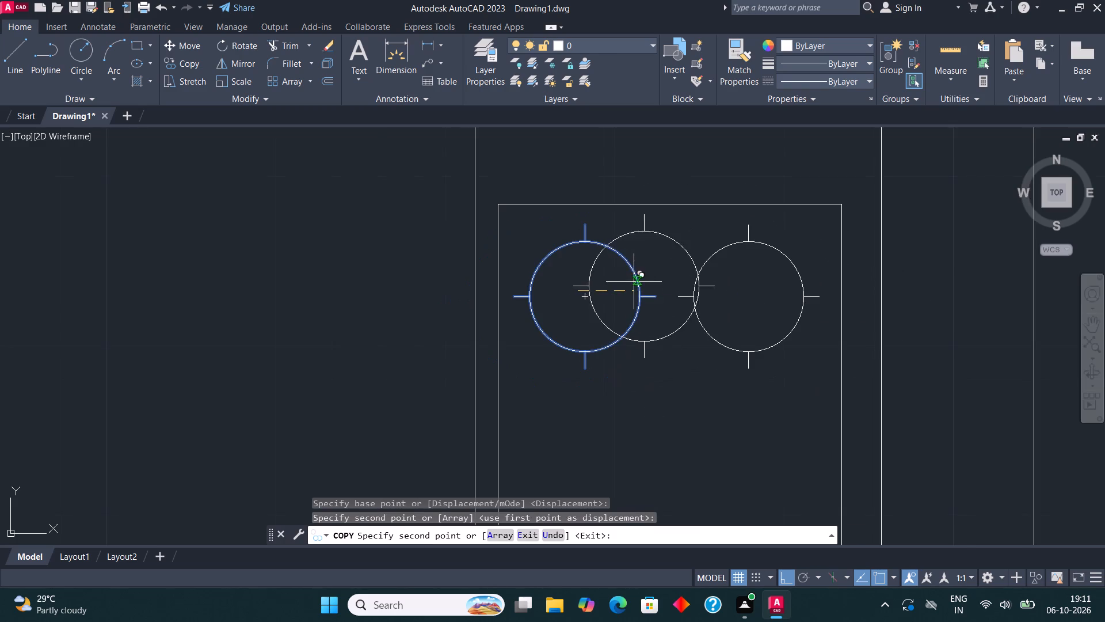
scroll(626, 263, "down", 2)
scroll(609, 404, "up", 2)
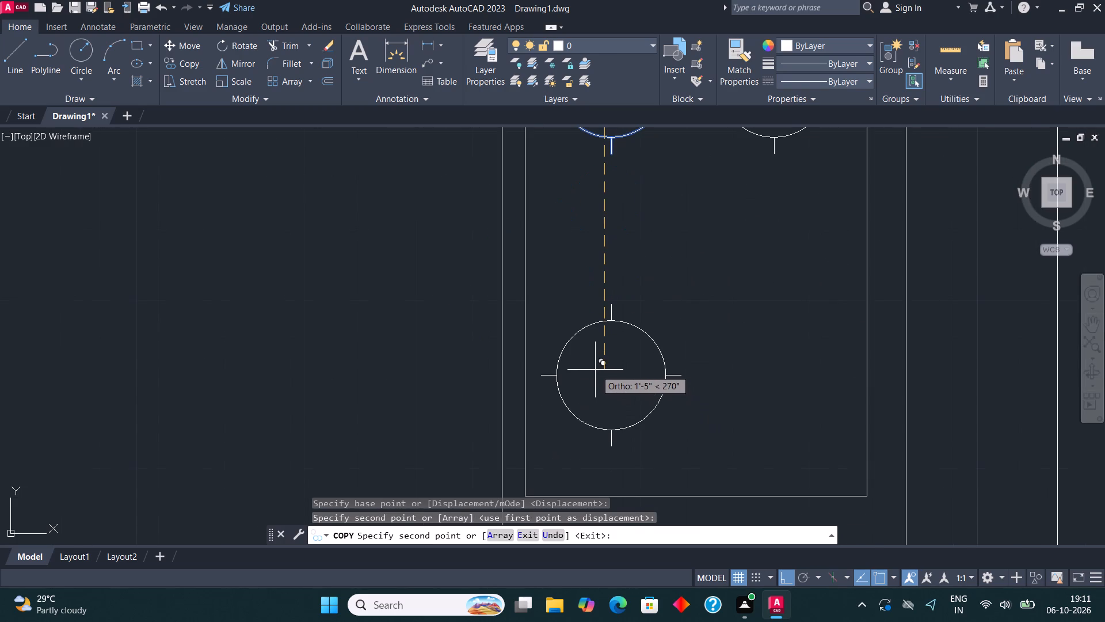
left_click(593, 370)
scroll(590, 390, "down", 2)
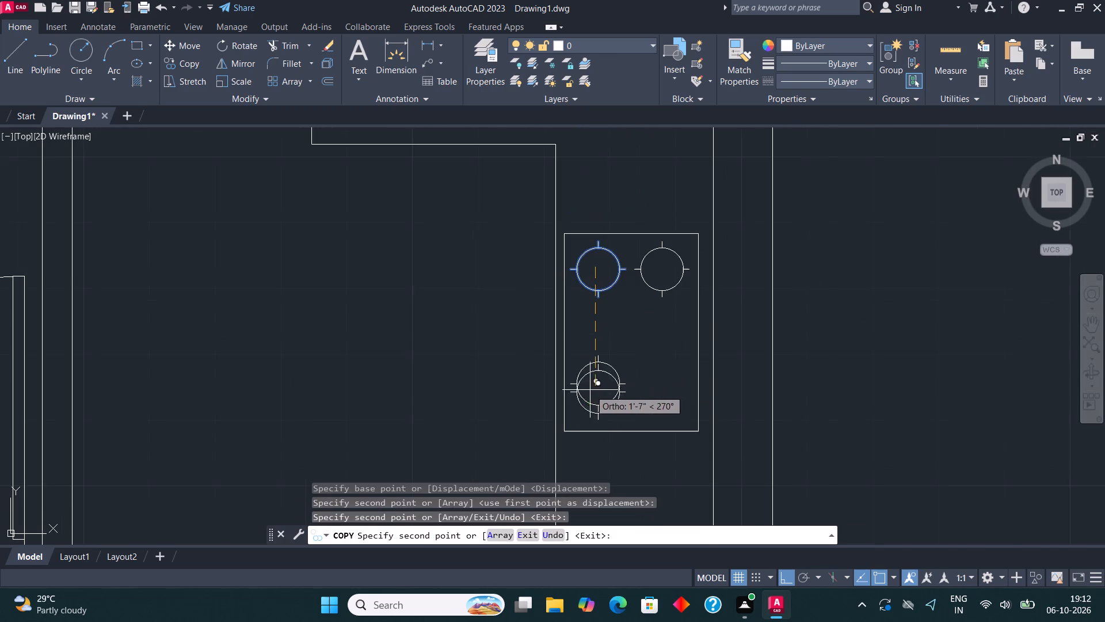
scroll(631, 407, "up", 1)
key("F8")
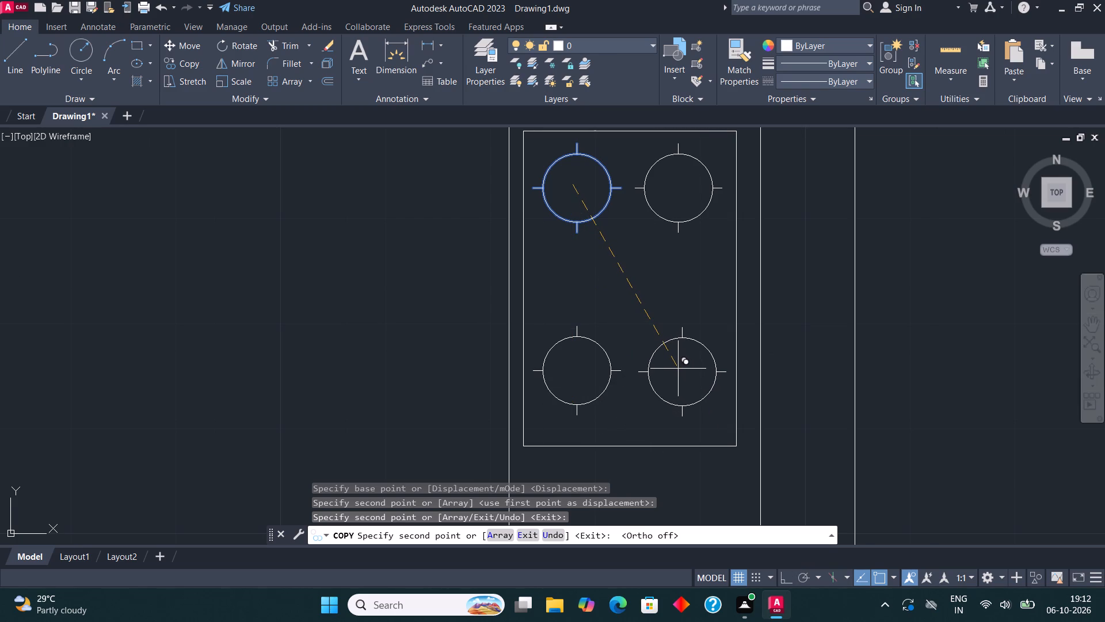
left_click(678, 369)
key("Escape")
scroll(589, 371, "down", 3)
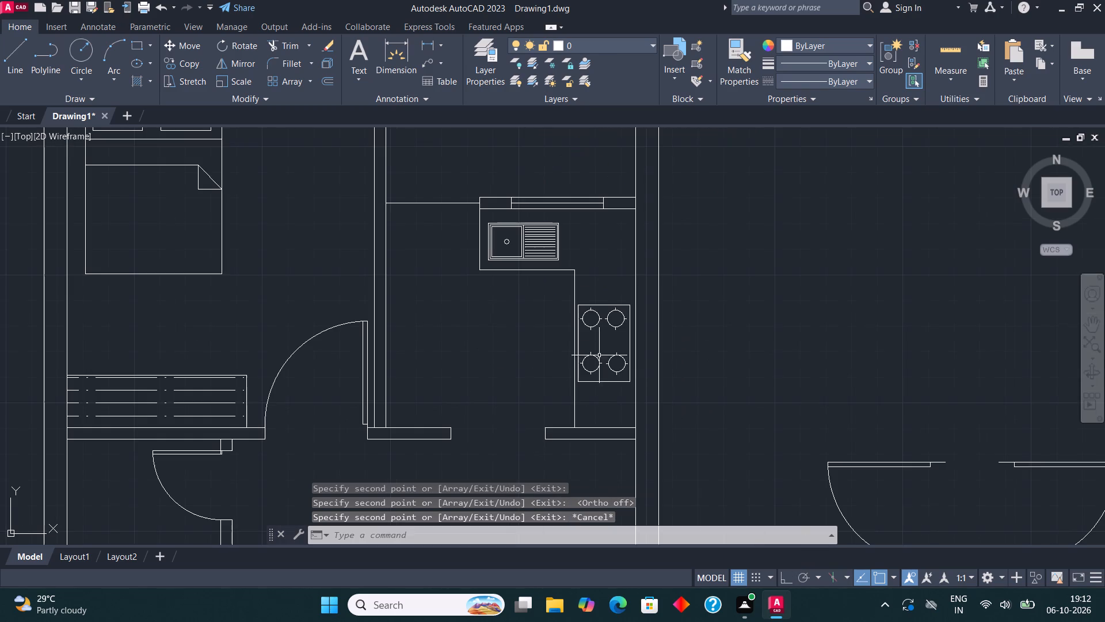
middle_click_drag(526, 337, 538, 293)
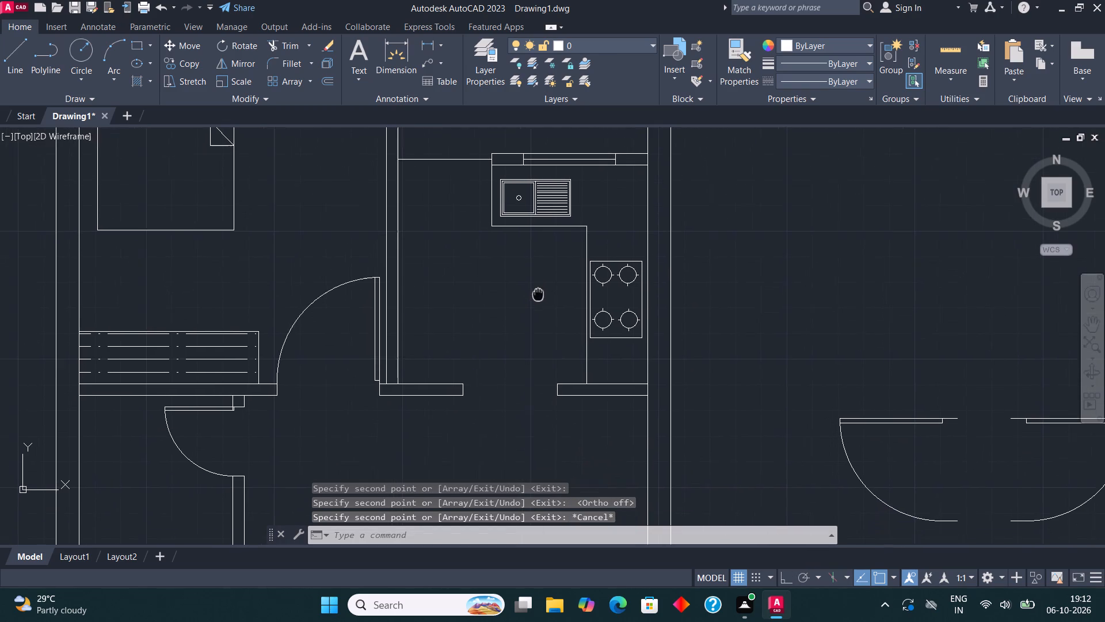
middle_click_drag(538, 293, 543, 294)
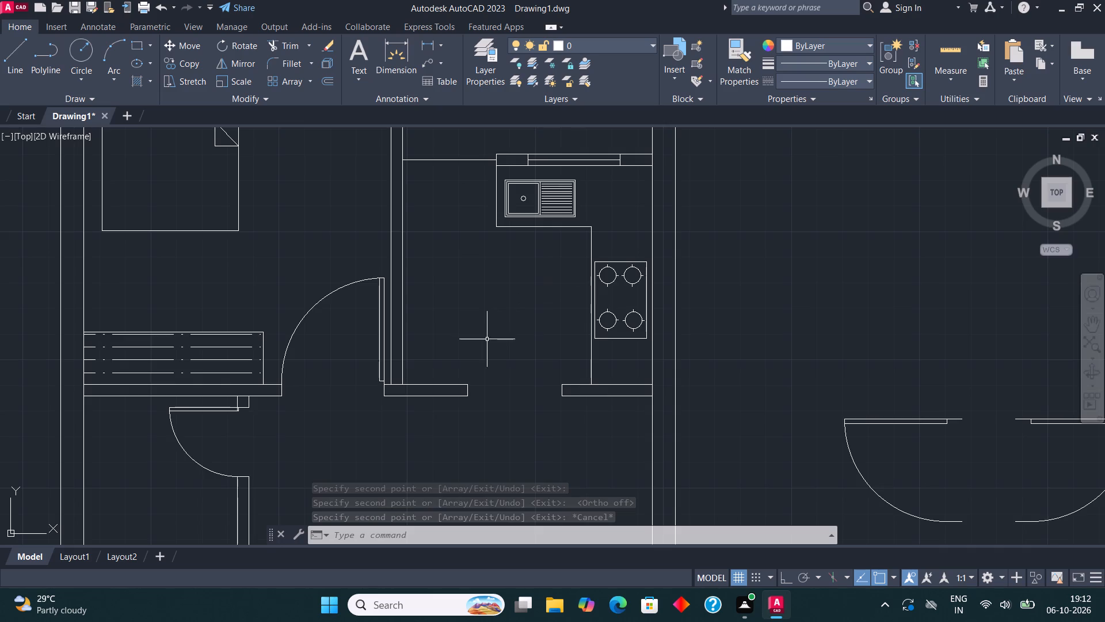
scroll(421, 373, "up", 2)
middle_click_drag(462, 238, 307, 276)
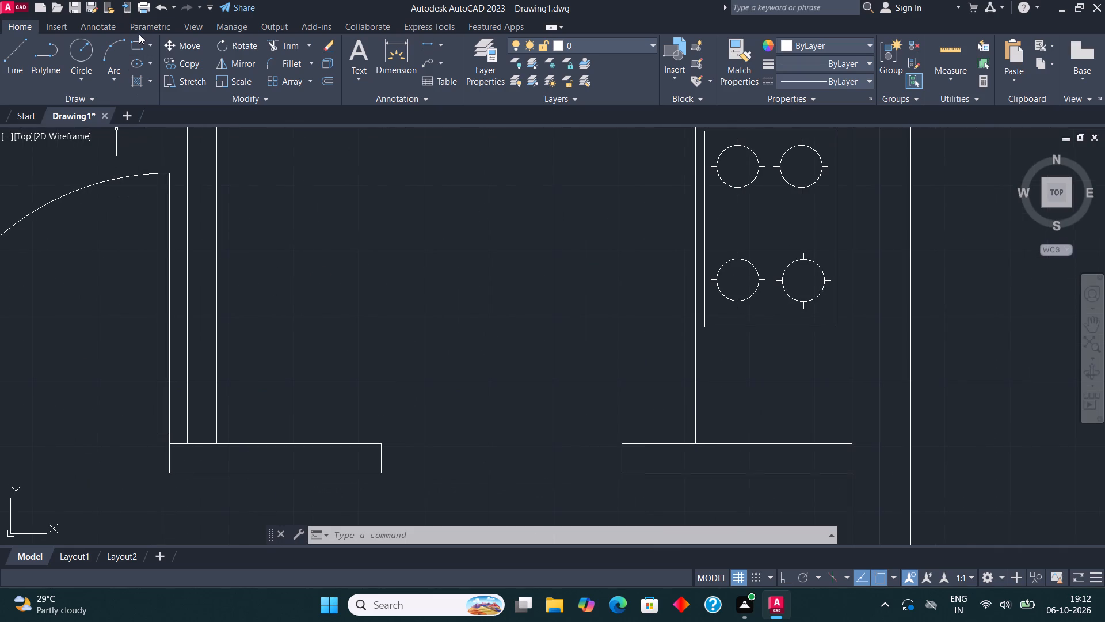
Draw an upright rectangle for an appliance in the kitchen's southwest corner, just inside the west and south walls.
left_click(131, 44)
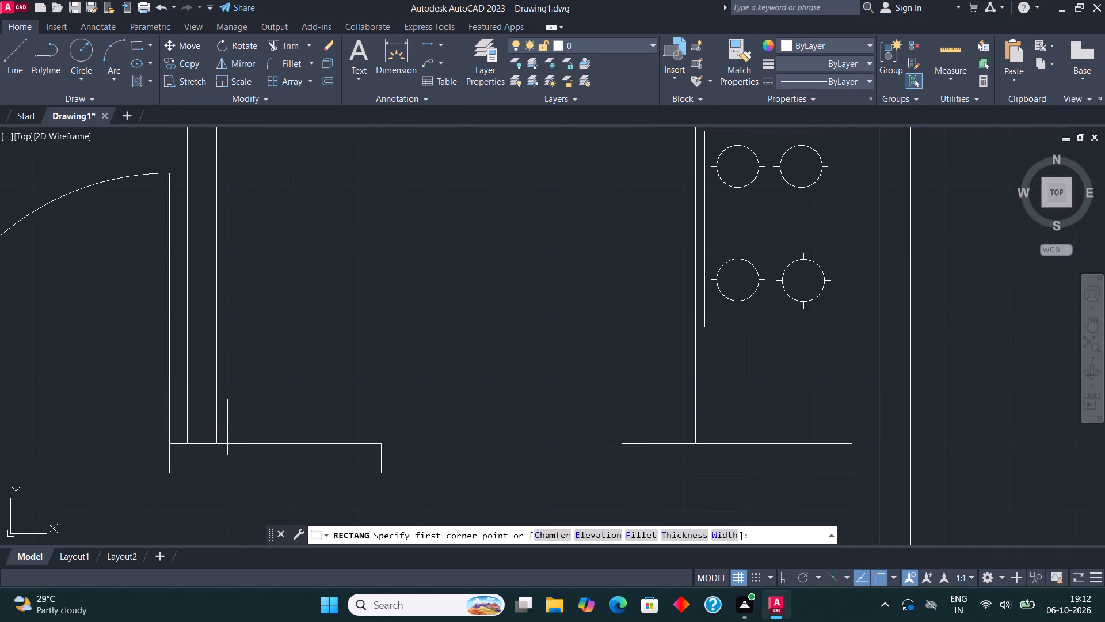
left_click(227, 427)
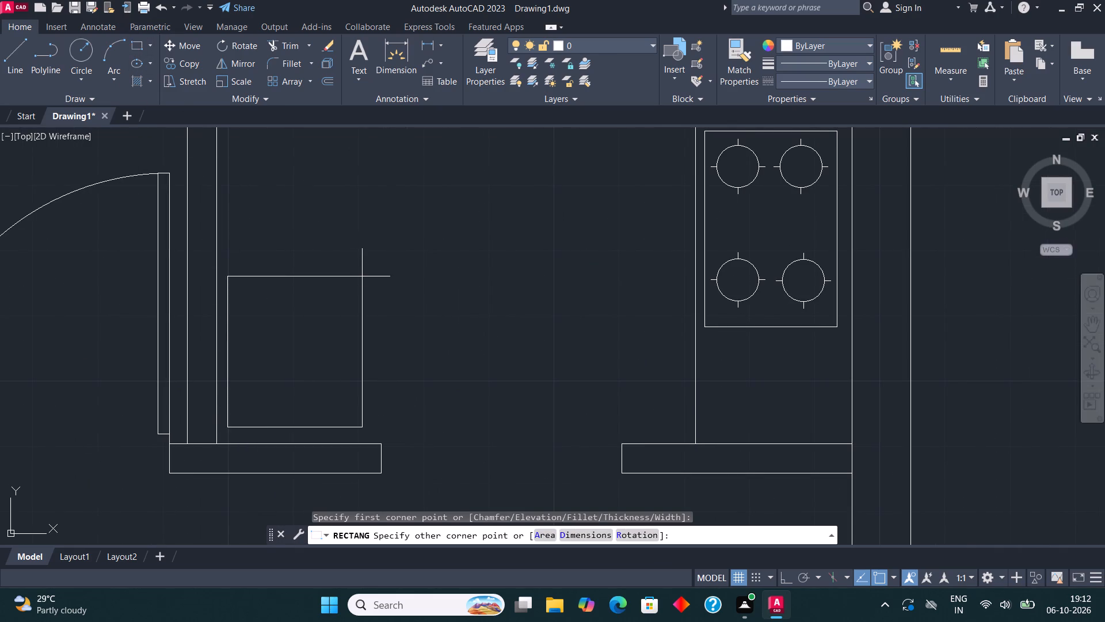
left_click(359, 269)
Draw lines from the appliance rectangle's southeast corner outward, north and back to its top edge, forming a narrow strip along its east side.
left_click(16, 52)
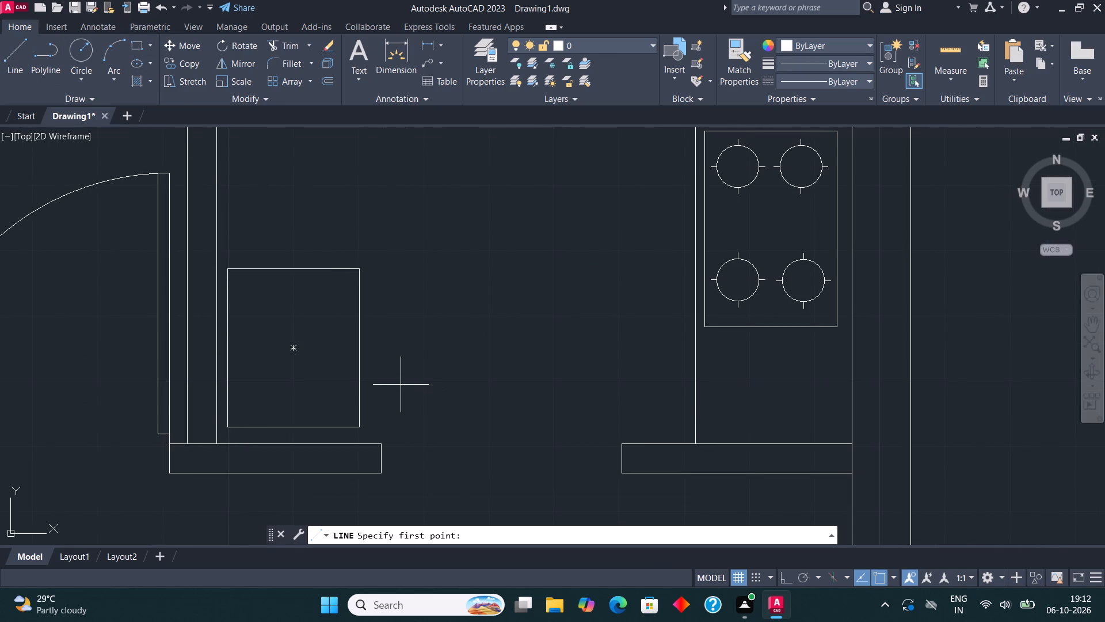
scroll(400, 388, "up", 1)
left_click(329, 454)
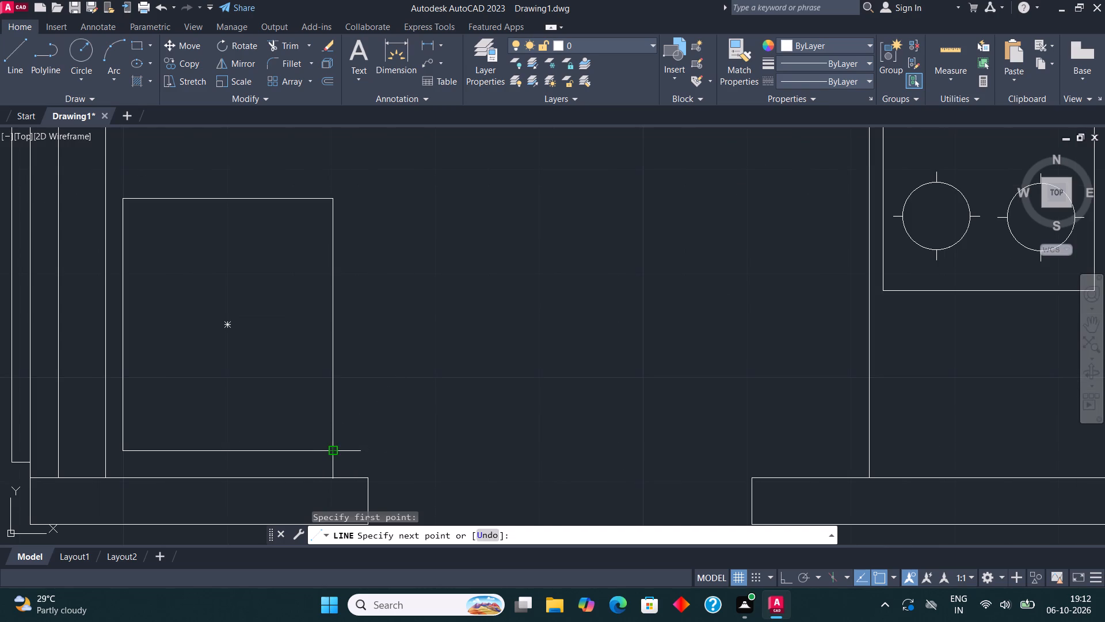
left_click(341, 454)
left_click(342, 200)
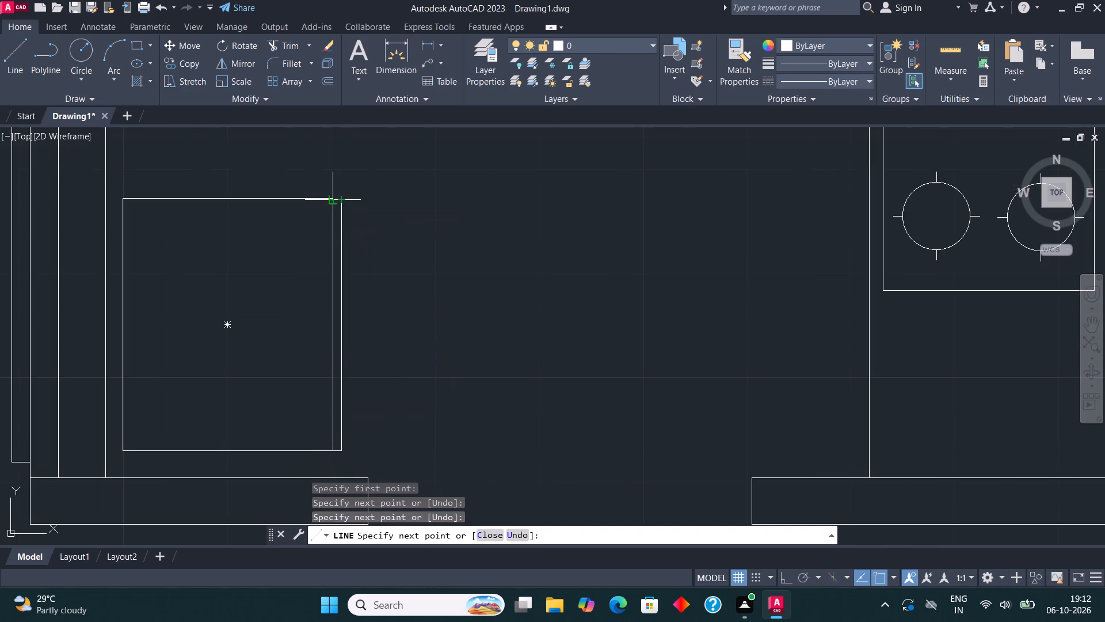
left_click(322, 198)
scroll(299, 160, "up", 3)
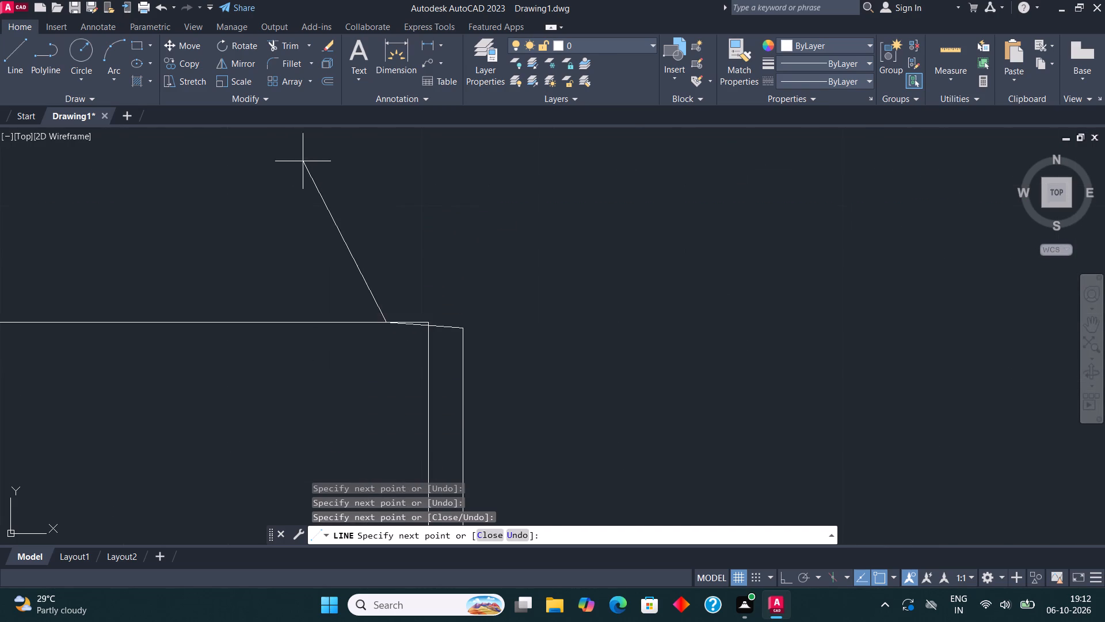
key("ctrl+z")
scroll(342, 172, "up", 2)
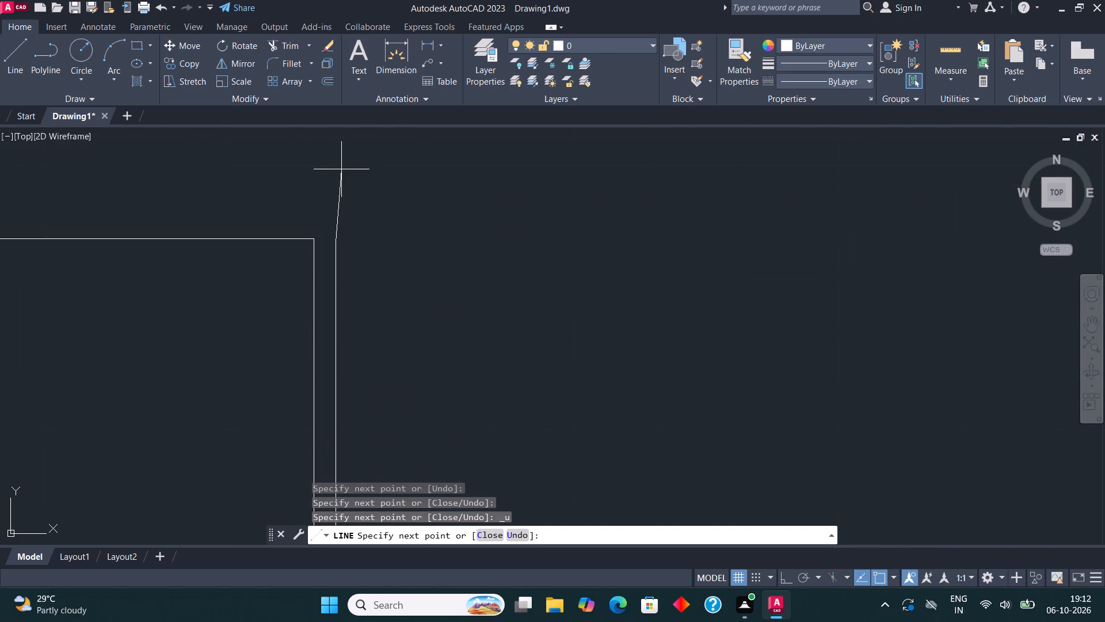
scroll(325, 242, "up", 2)
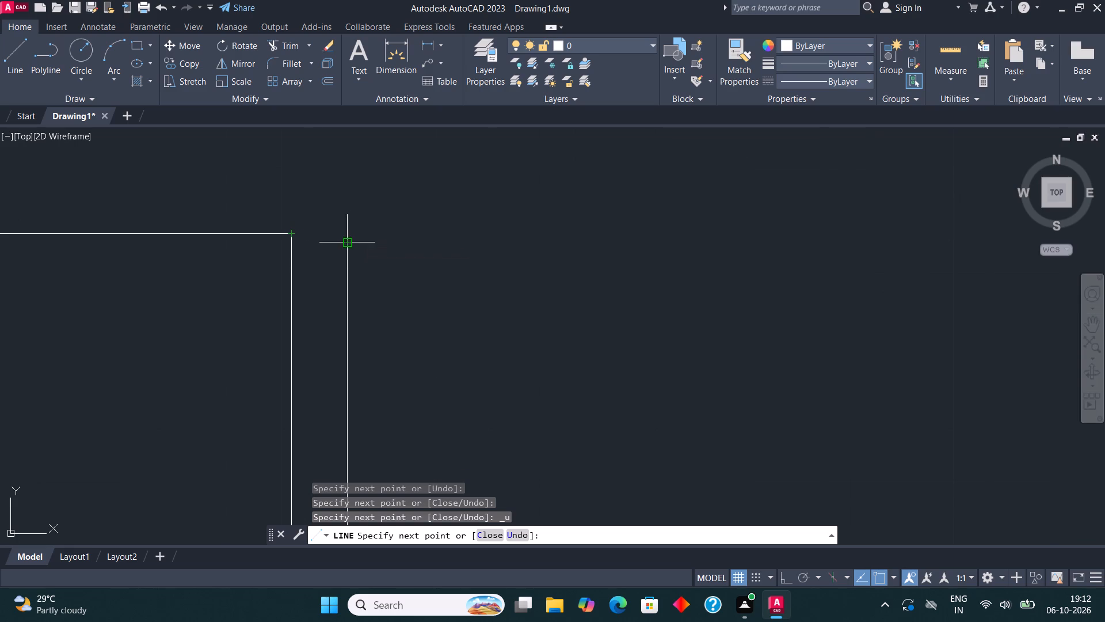
left_click(346, 232)
left_click(281, 234)
scroll(402, 287, "down", 2)
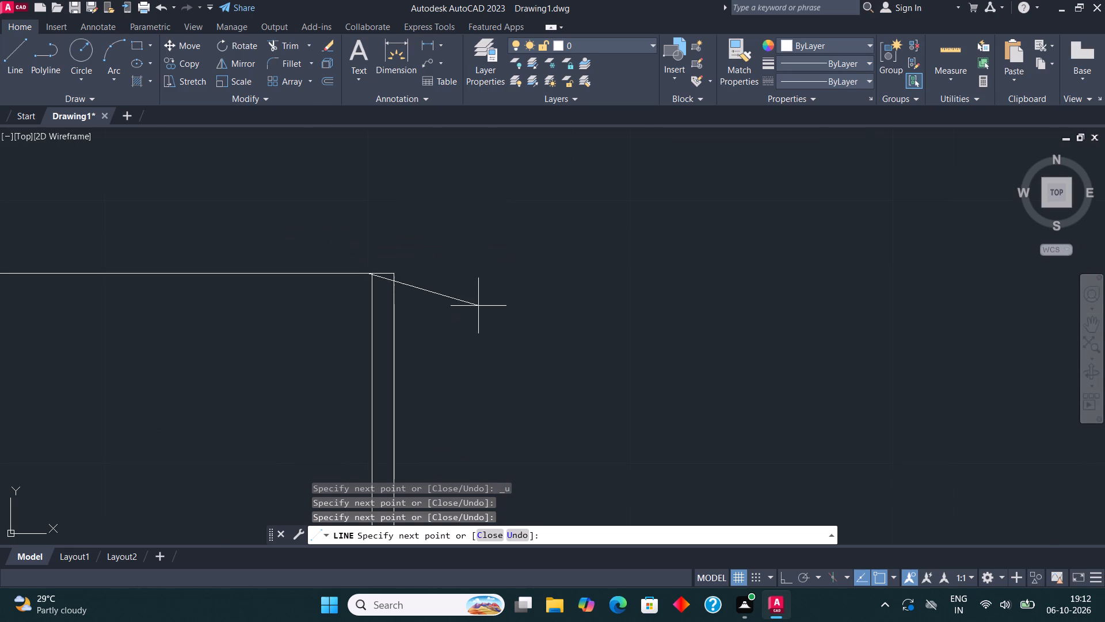
key("Escape")
Draw a horizontal rectangle for the dining table in the open hall south of the kitchen's doorway.
scroll(355, 377, "down", 2)
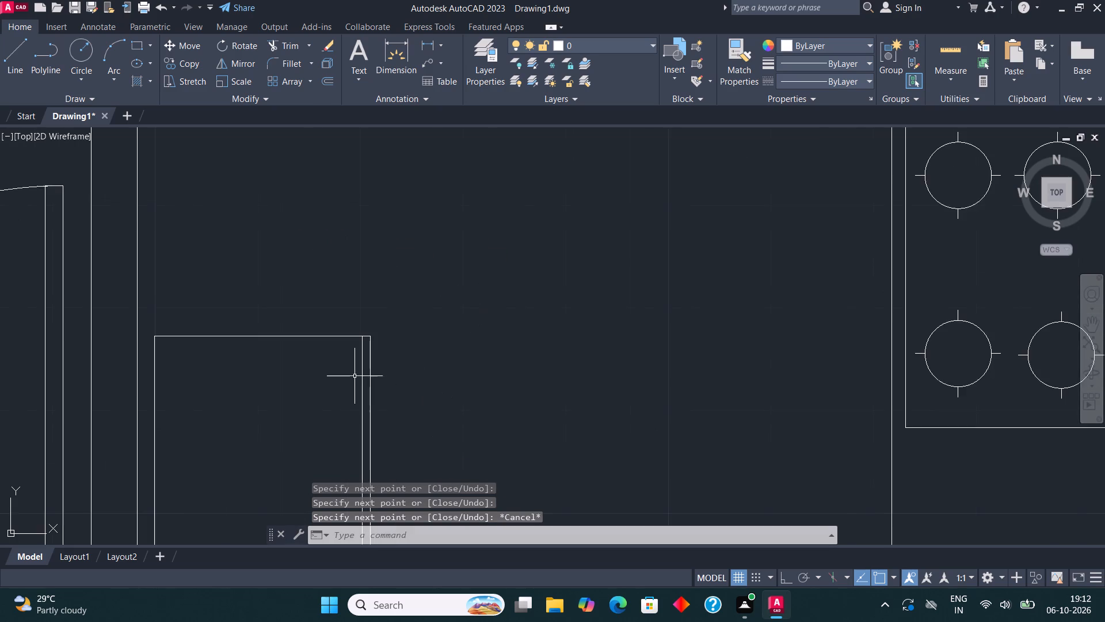
scroll(428, 315, "down", 3)
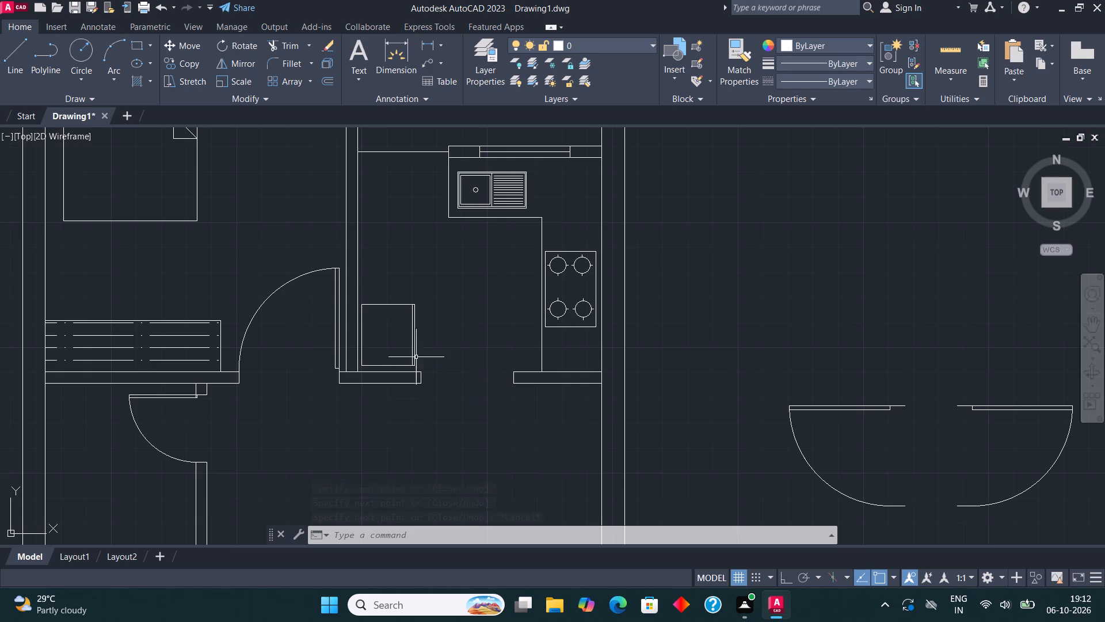
middle_click_drag(330, 322, 338, 283)
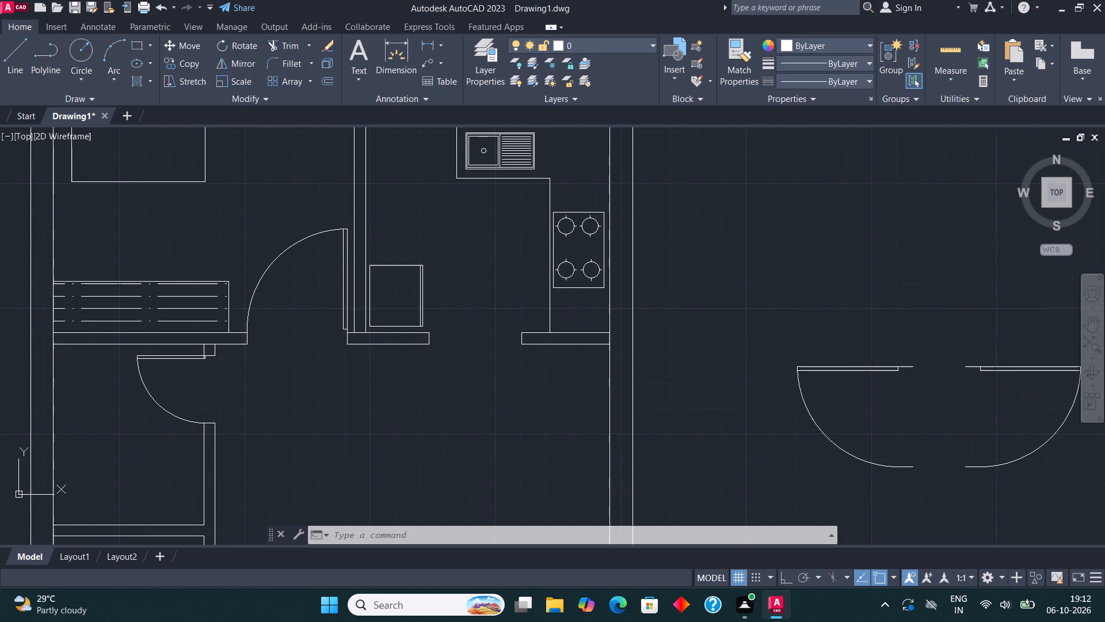
scroll(429, 267, "down", 1)
middle_click_drag(421, 280, 443, 279)
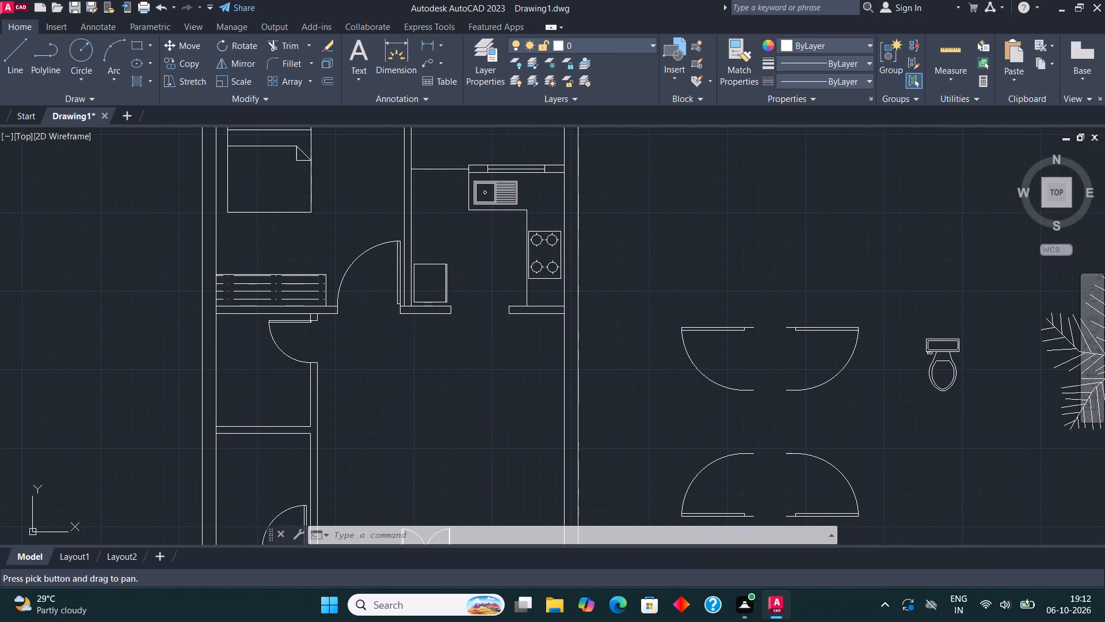
middle_click_drag(472, 335, 471, 261)
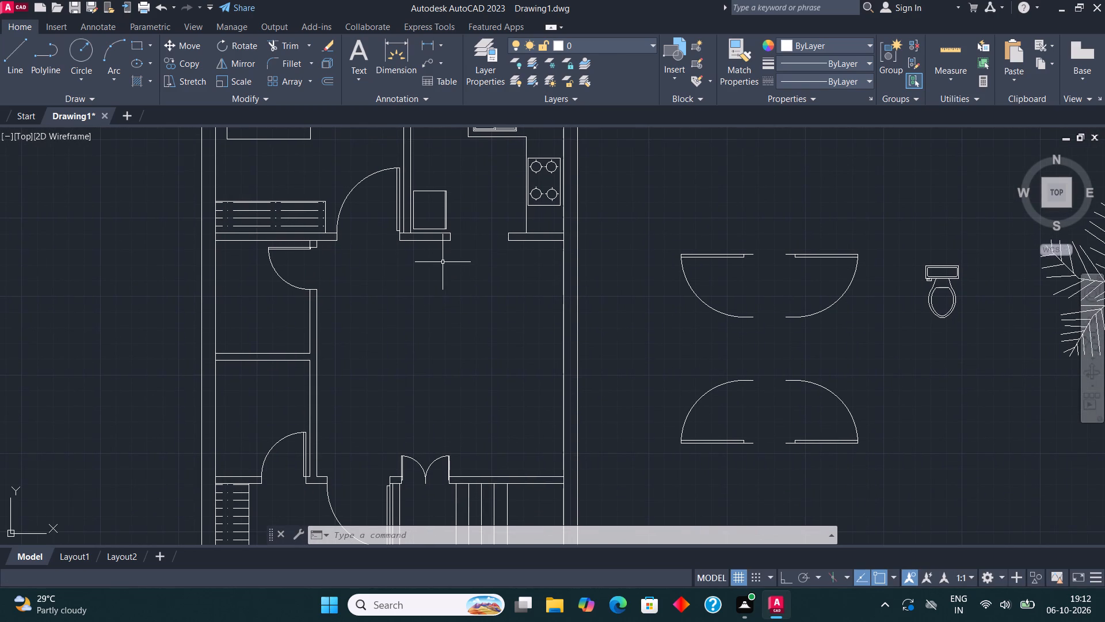
middle_click_drag(442, 244, 452, 252)
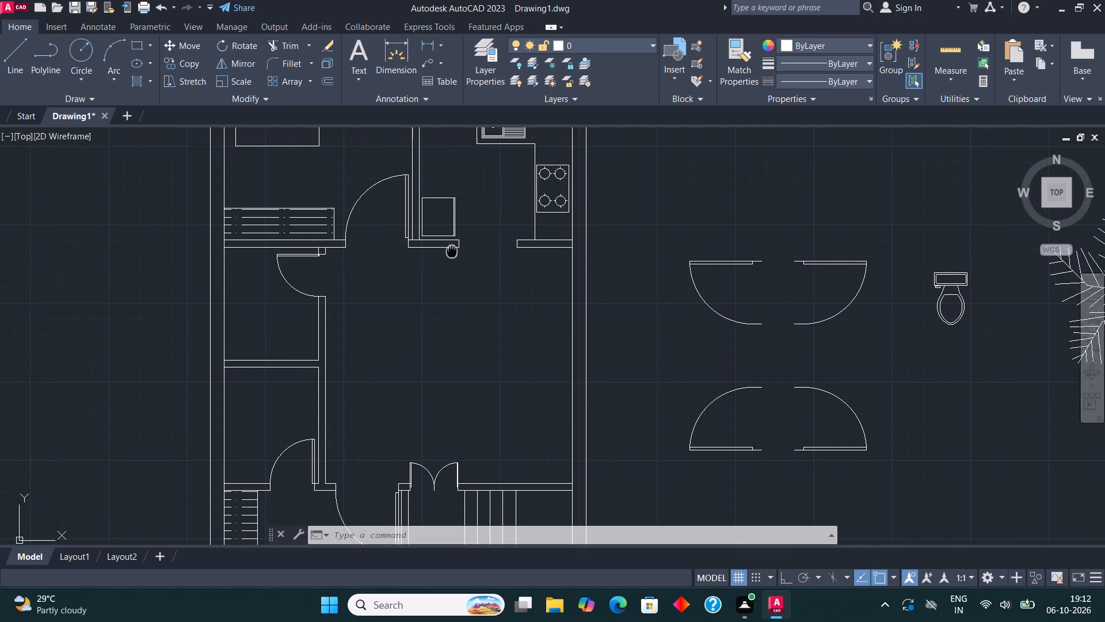
middle_click_drag(452, 252, 468, 320)
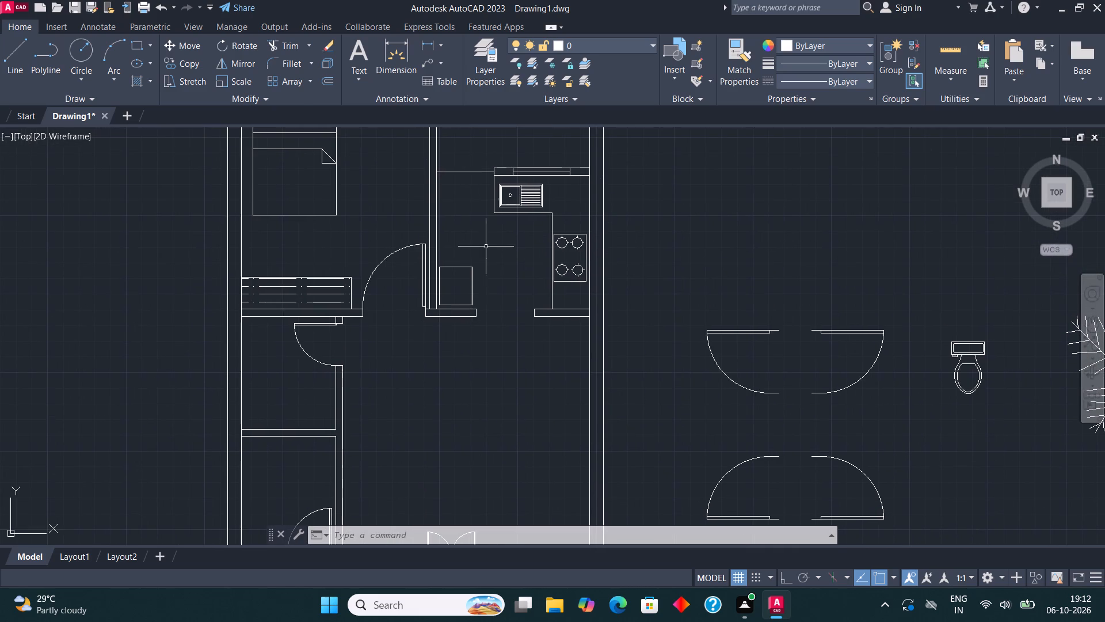
scroll(523, 304, "up", 3)
scroll(516, 312, "down", 2)
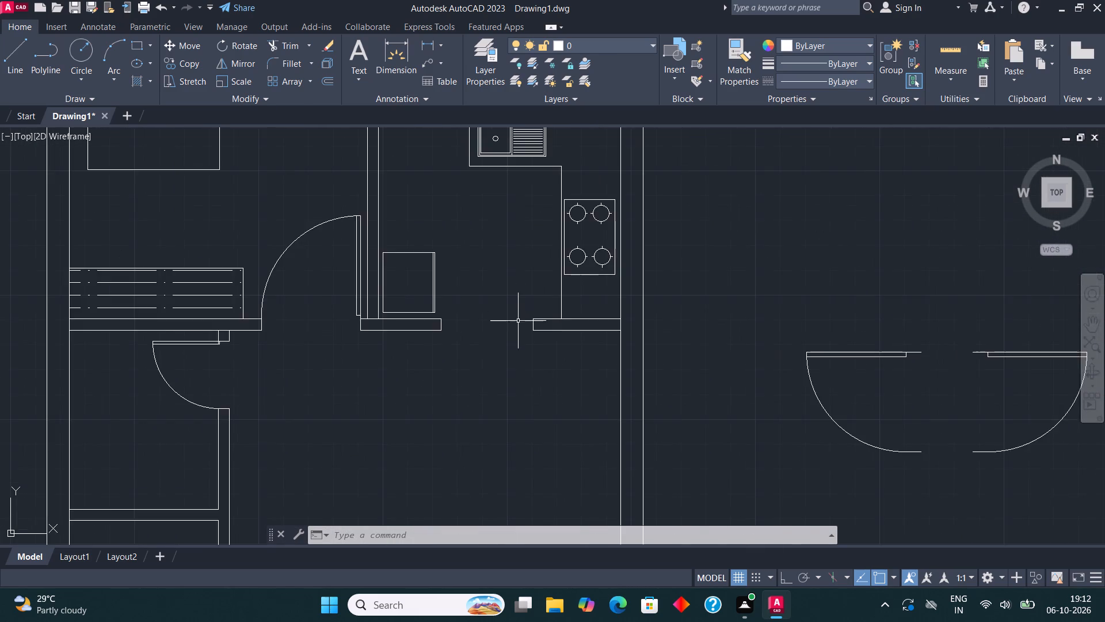
scroll(509, 376, "down", 1)
middle_click_drag(519, 246, 514, 177)
middle_click(506, 354)
scroll(487, 351, "up", 1)
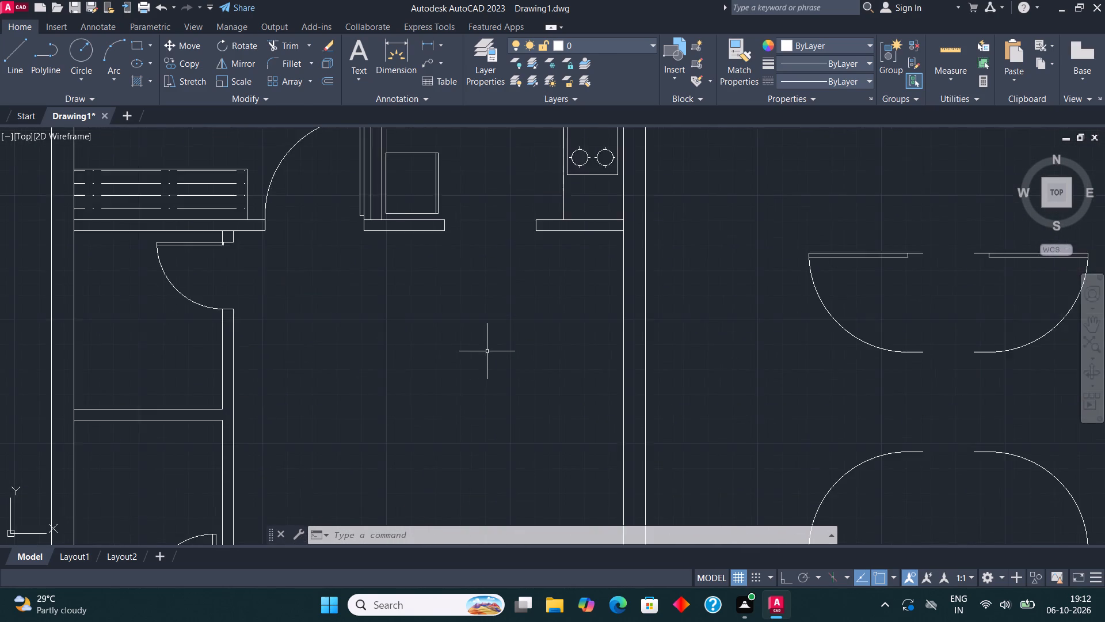
scroll(485, 351, "up", 1)
left_click(137, 41)
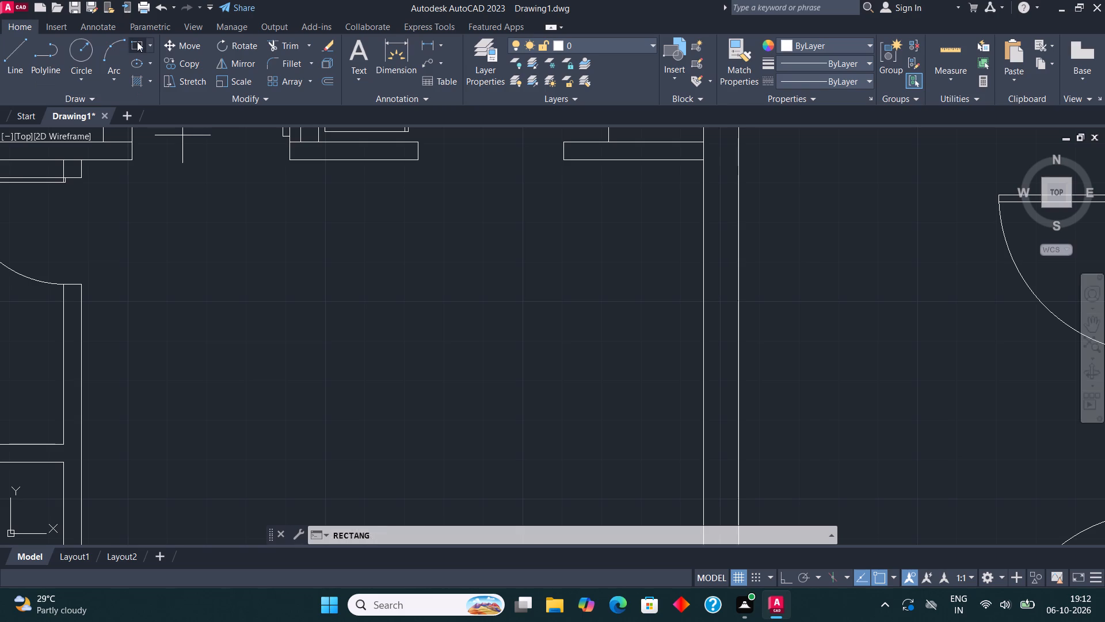
left_click(285, 257)
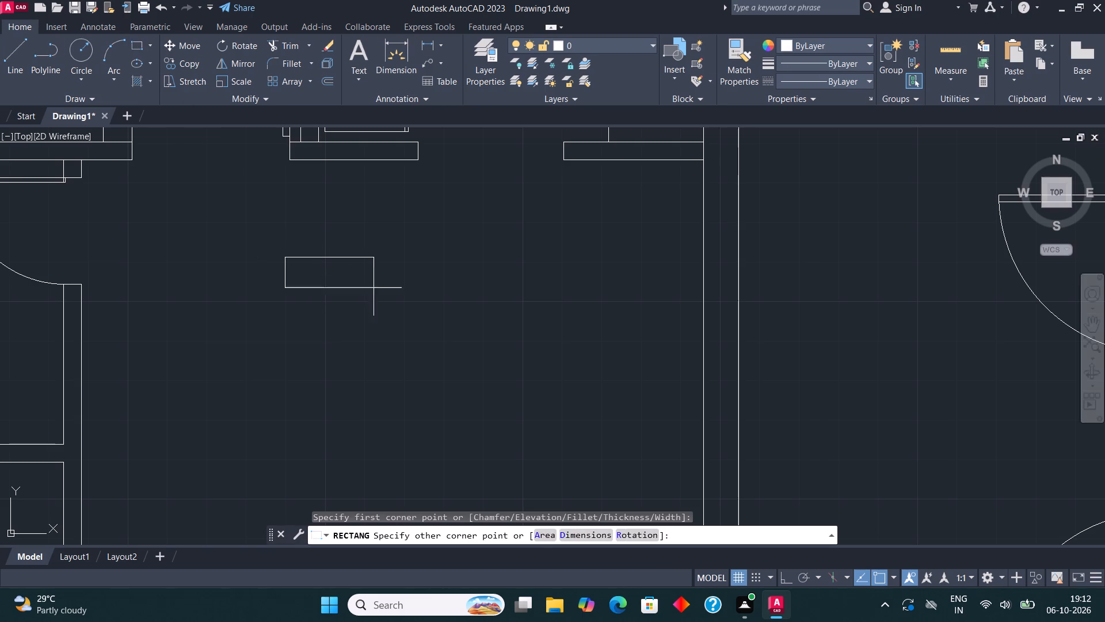
left_click(440, 340)
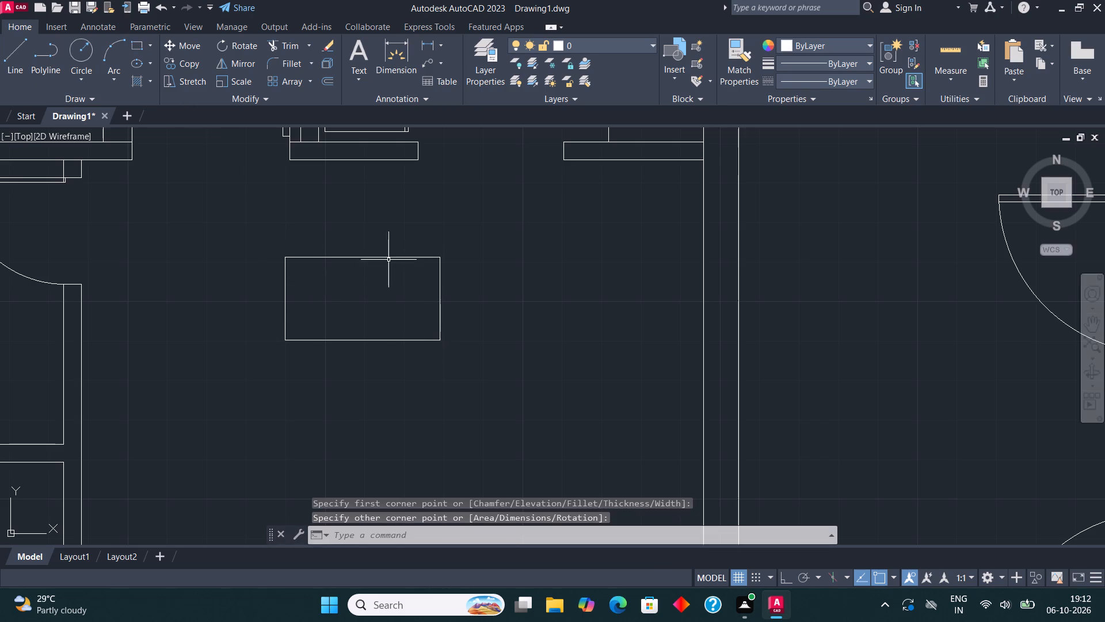
Draw a small rectangle for a chair seat on the dining table's north edge, near its west end.
middle_click_drag(387, 257, 395, 267)
scroll(375, 263, "up", 2)
left_click(136, 40)
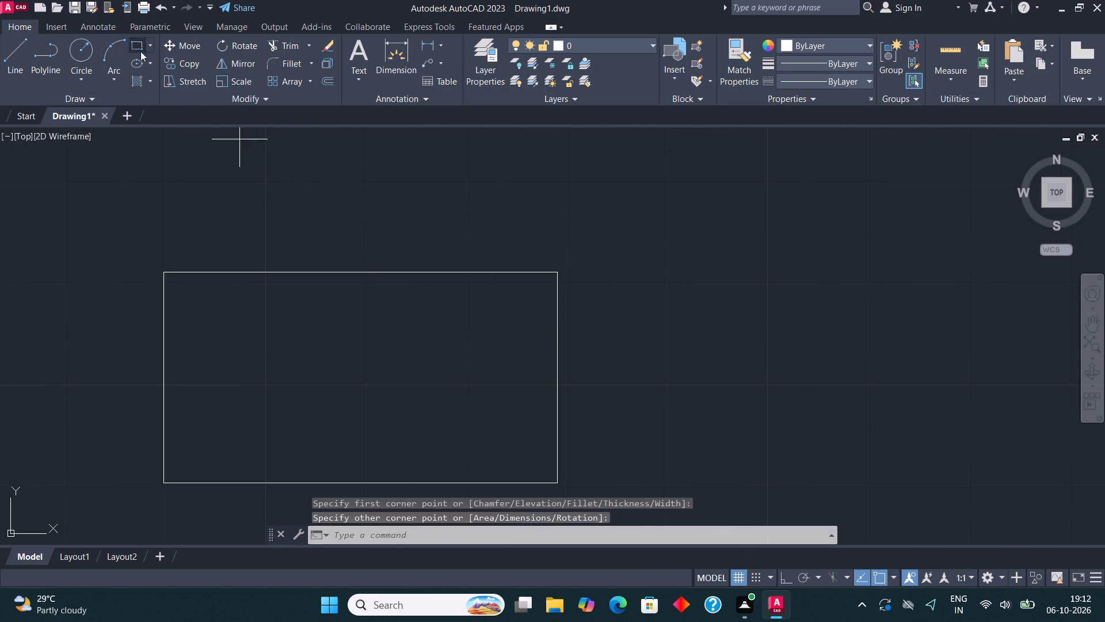
left_click(220, 277)
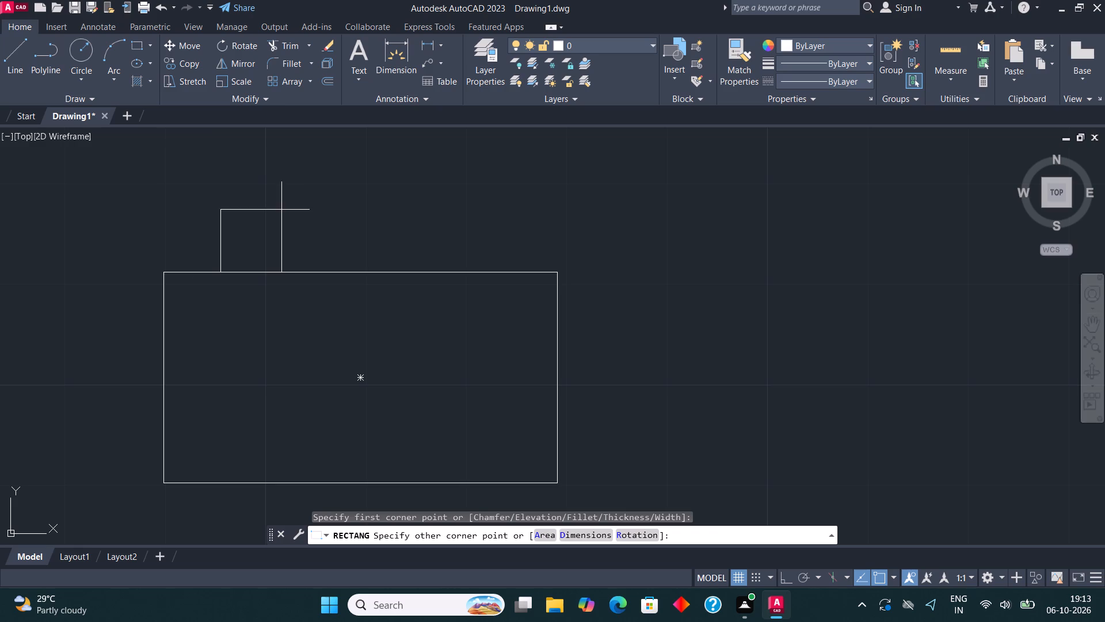
left_click(319, 196)
With Ortho on, draw a three-sided line outline around the chair seat's west, north and east sides, starting and ending at the table edge.
left_click(7, 53)
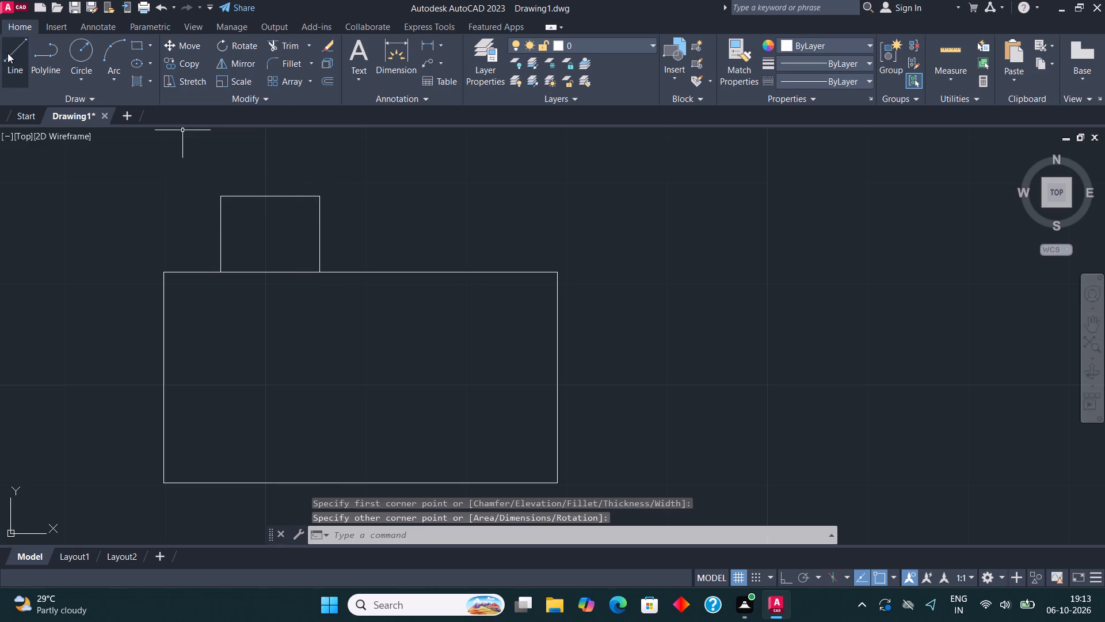
left_click(208, 275)
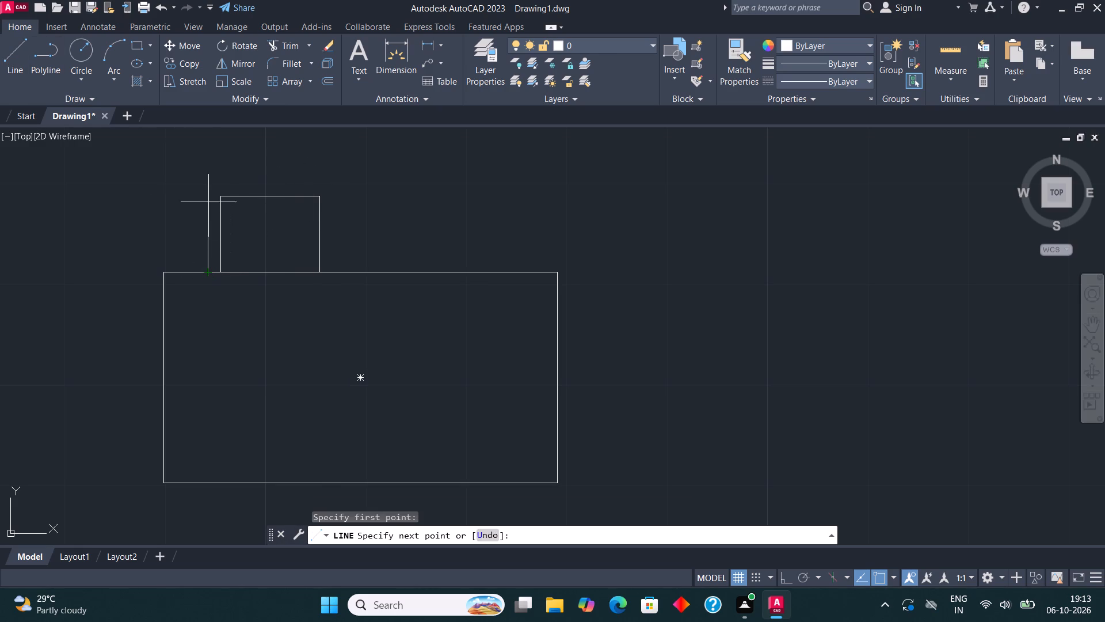
key("F8")
left_click(204, 180)
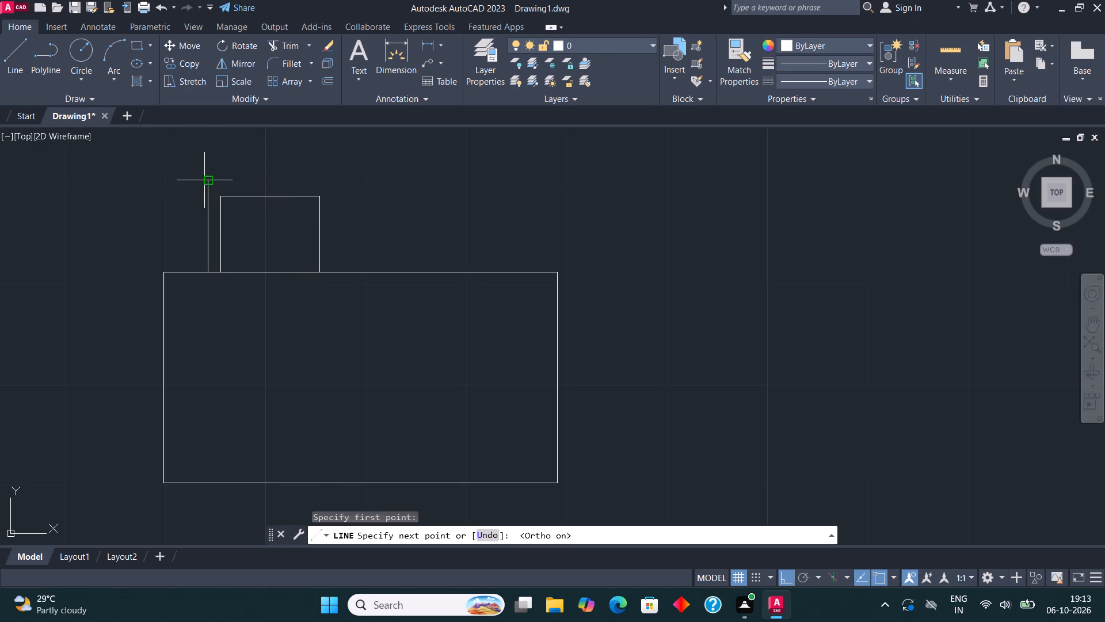
left_click(329, 182)
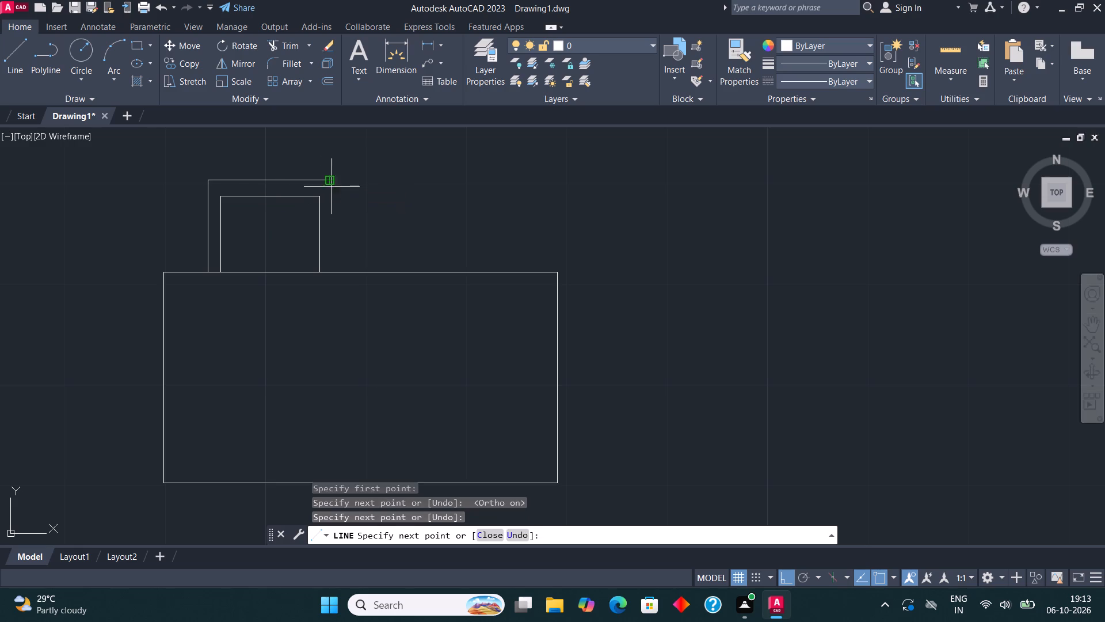
left_click(327, 270)
key("Escape")
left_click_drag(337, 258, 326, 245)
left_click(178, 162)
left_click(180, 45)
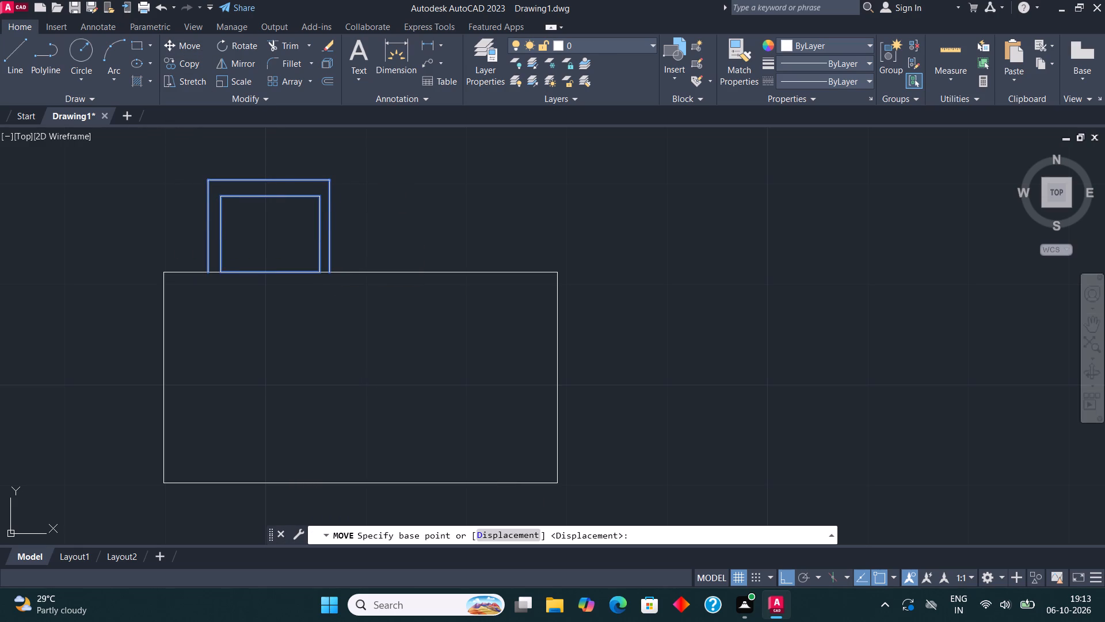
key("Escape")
Copy the whole chair horizontally along the table's north edge to near the table's east end.
left_click(358, 250)
left_click(124, 159)
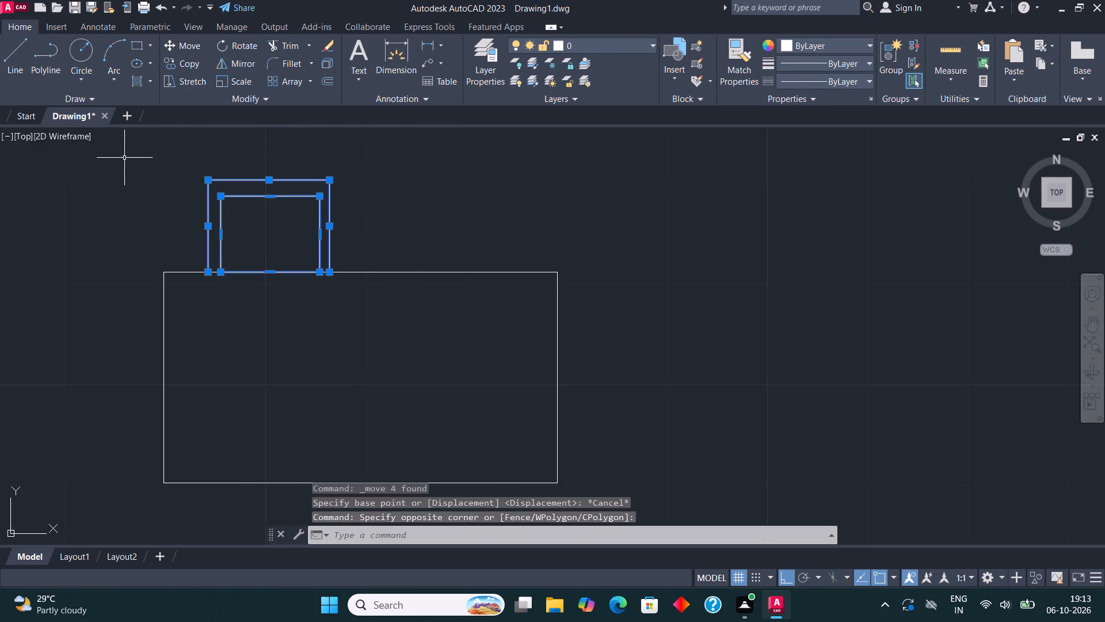
left_click(181, 55)
left_click(186, 65)
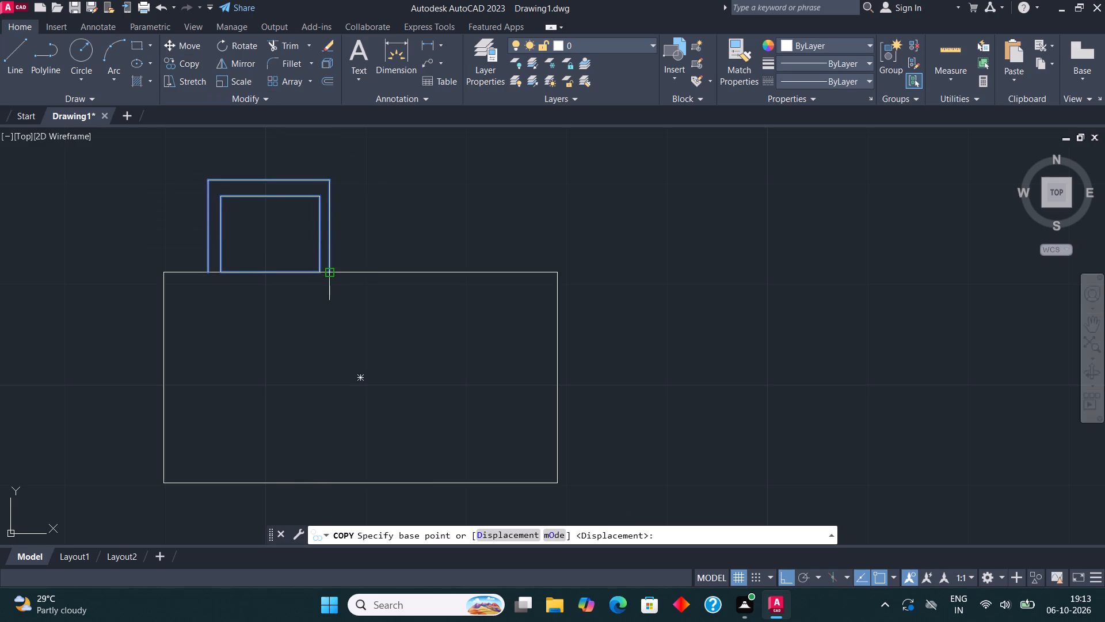
left_click(327, 272)
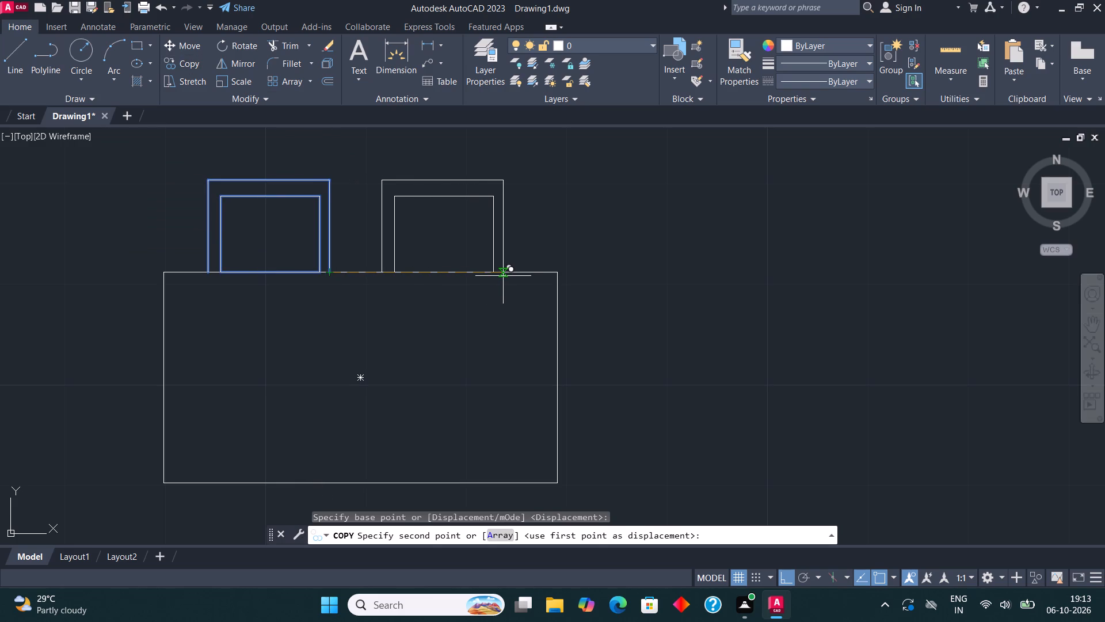
left_click(505, 277)
key("Escape")
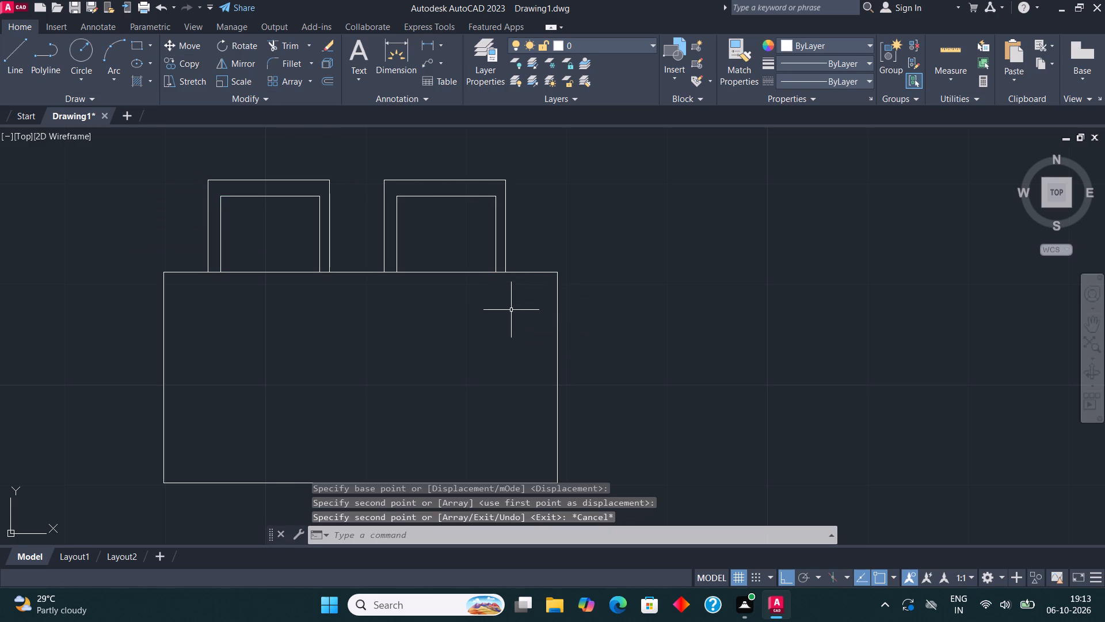
Mirror the two north chairs across the dining table's horizontal centreline to its south edge, keeping the originals.
left_click(529, 259)
left_click(150, 147)
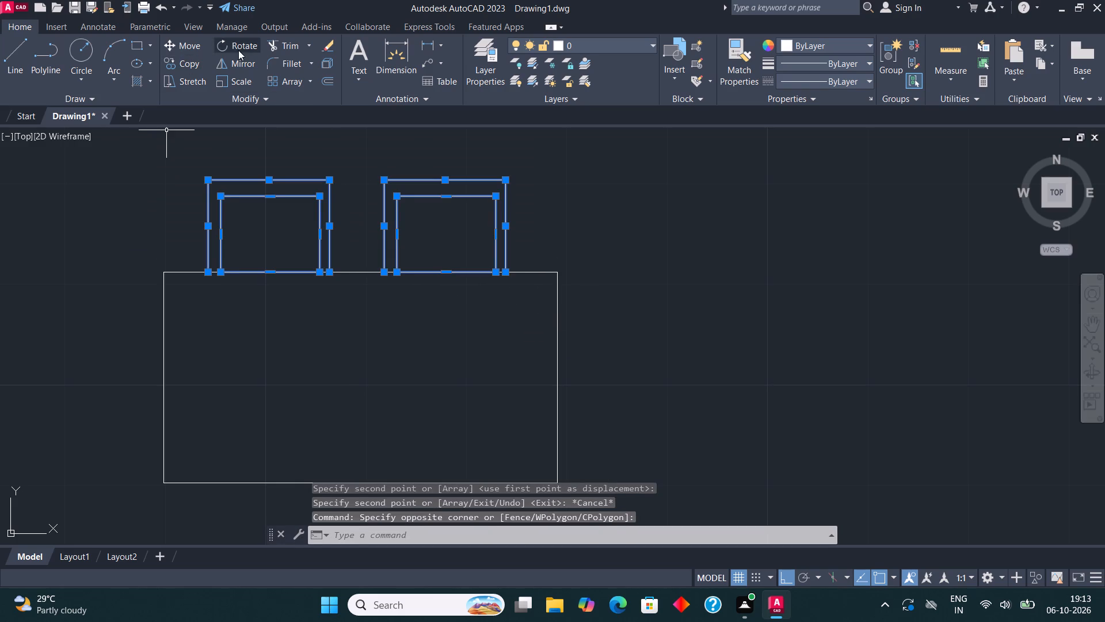
left_click(239, 58)
scroll(361, 242, "down", 1)
left_click(359, 327)
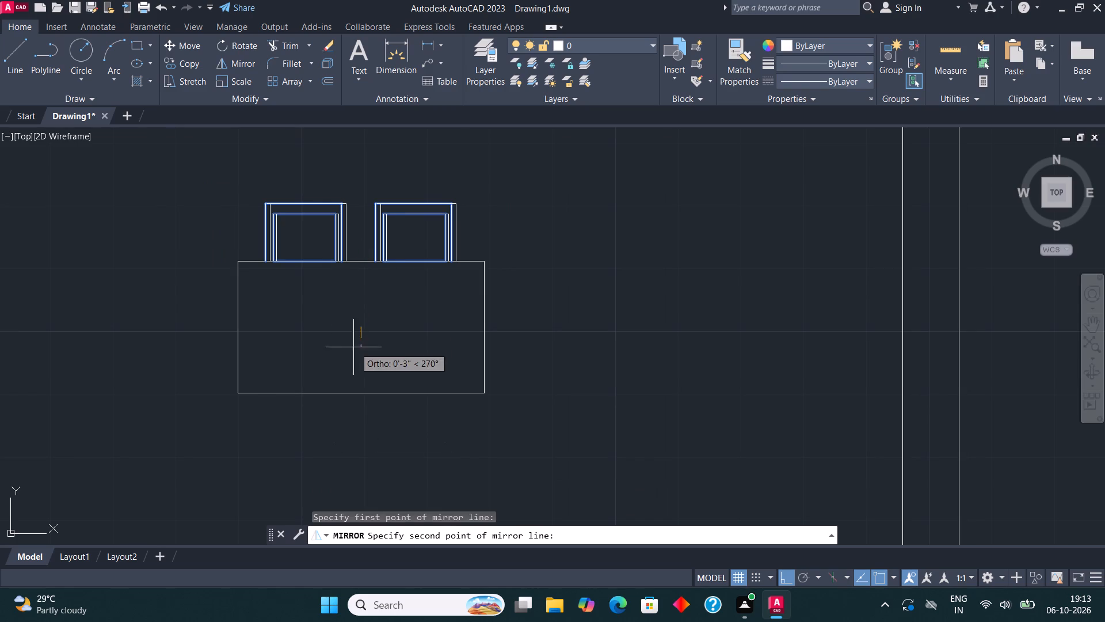
left_click(167, 333)
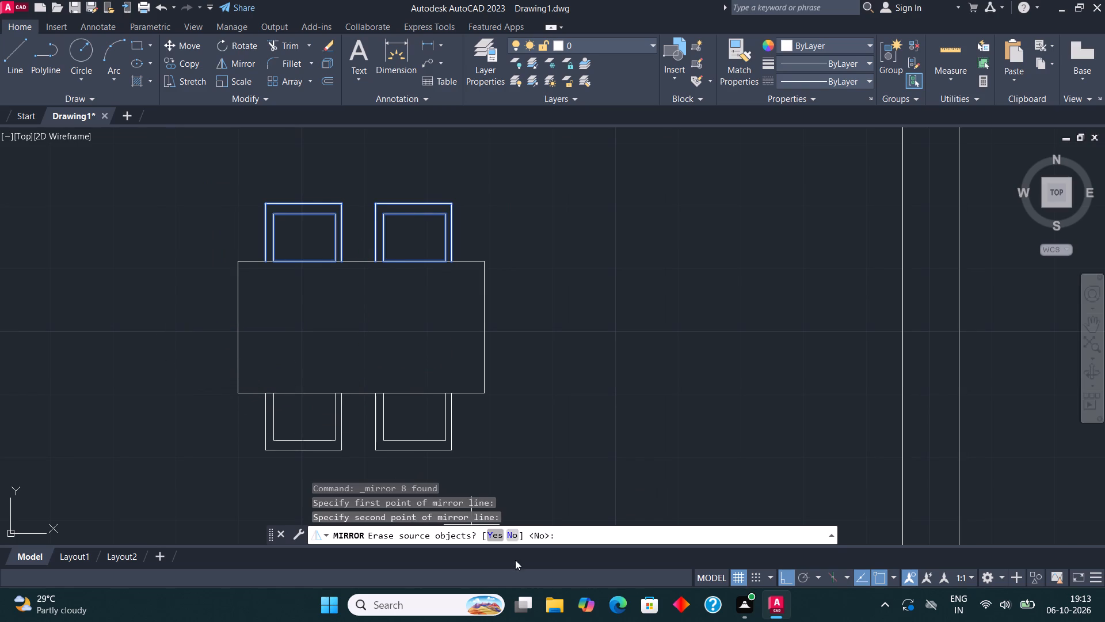
left_click(508, 537)
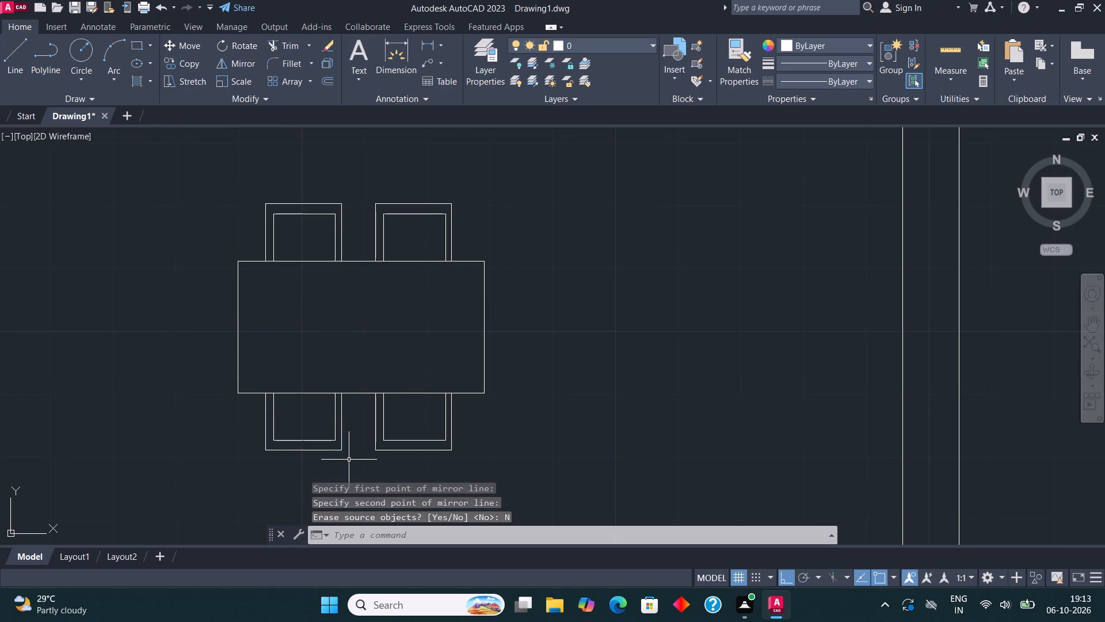
Copy the chair near the west end of the table's south edge horizontally into the open space east of the table.
left_click_drag(350, 460, 337, 449)
left_click(241, 434)
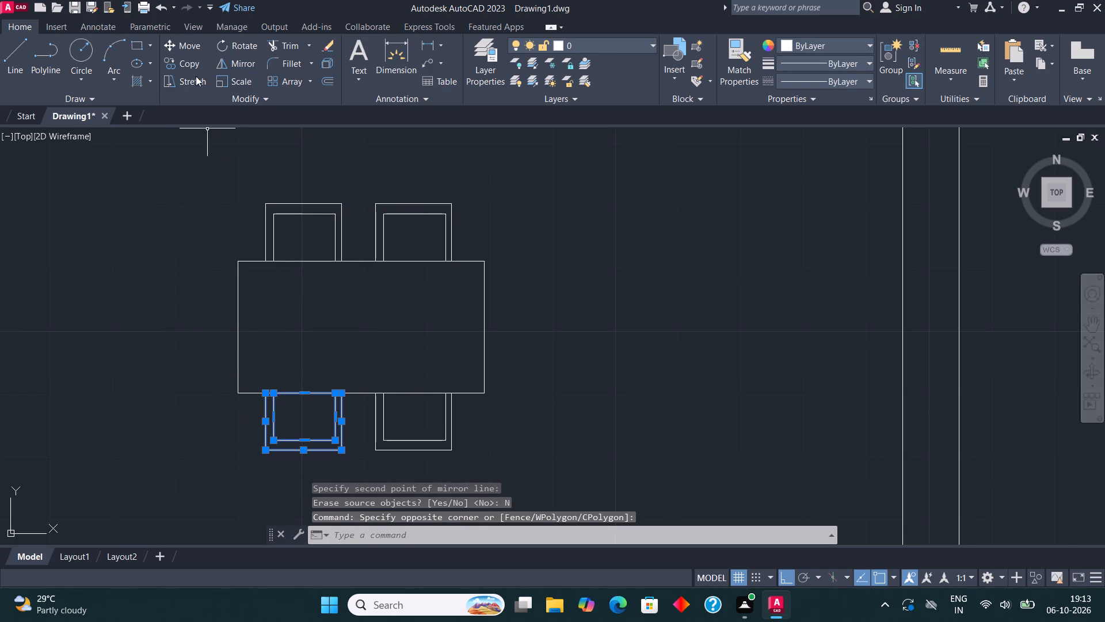
left_click(188, 67)
left_click(317, 430)
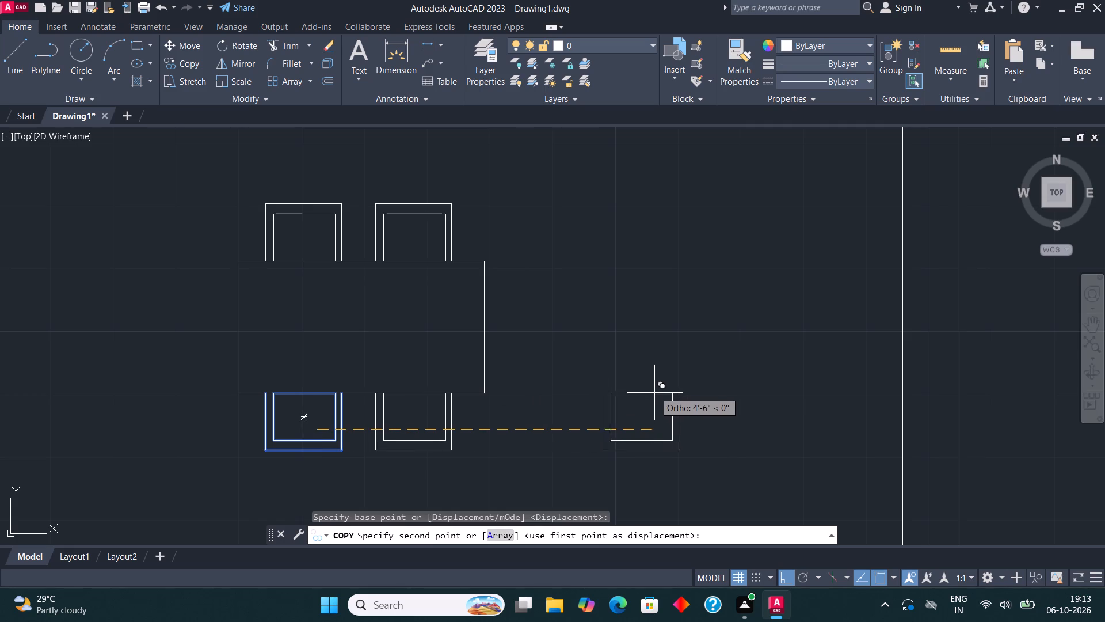
left_click_drag(660, 397, 666, 400)
key("Escape")
Rotate the loose chair copy 90° counterclockwise so its backrest faces east.
left_click_drag(708, 464, 696, 449)
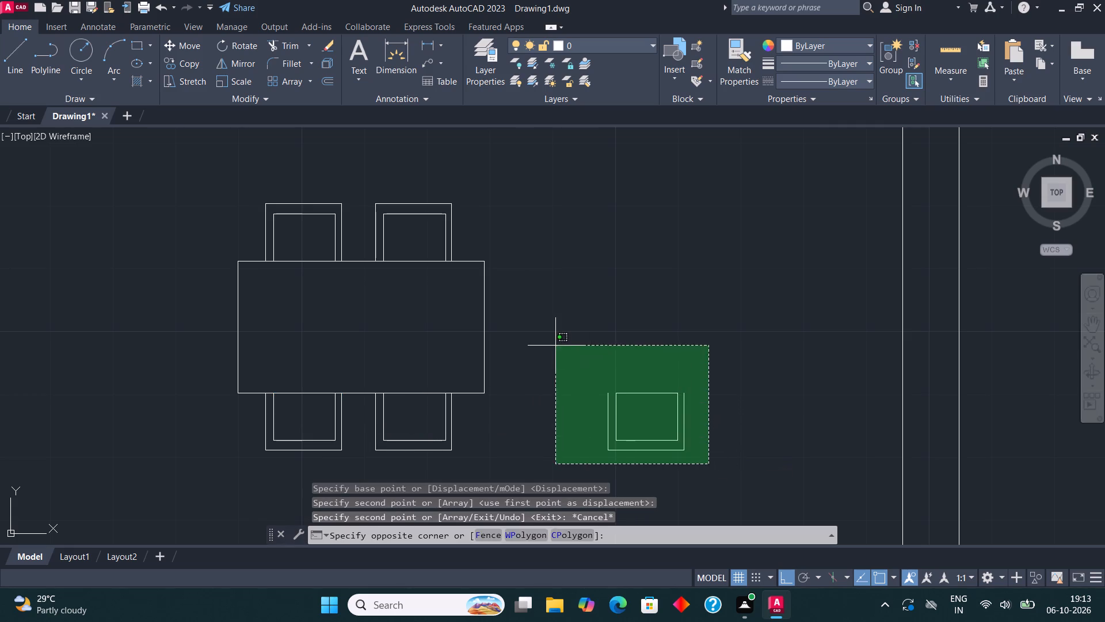
left_click(553, 343)
left_click(233, 45)
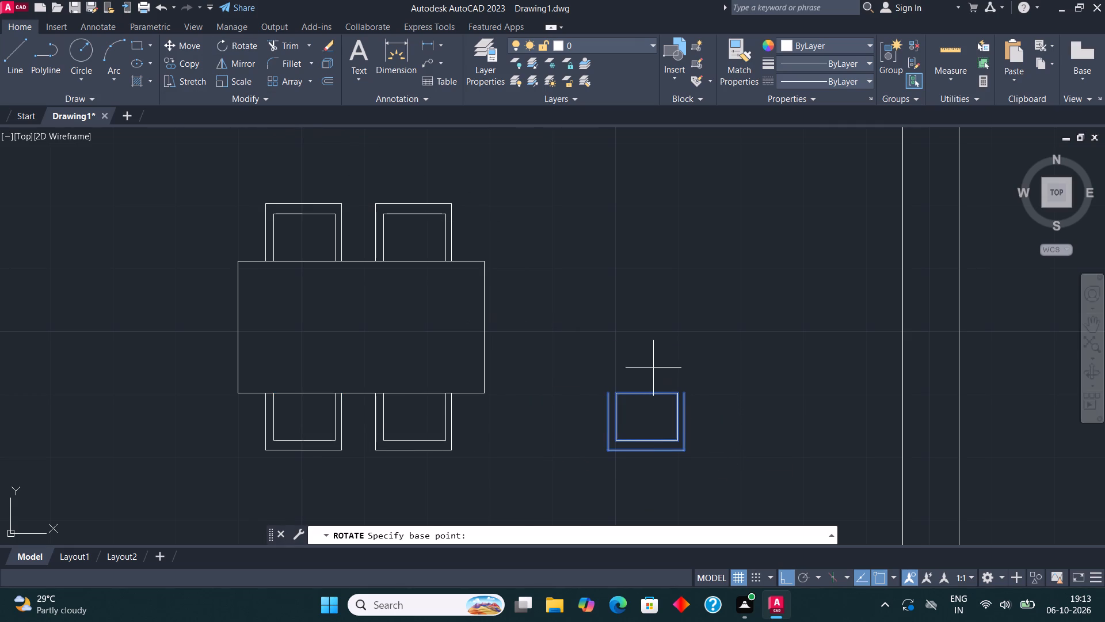
left_click(647, 364)
left_click(562, 275)
With Ortho off, move the rotated chair against the middle of the dining table's east edge.
left_click_drag(787, 442, 786, 439)
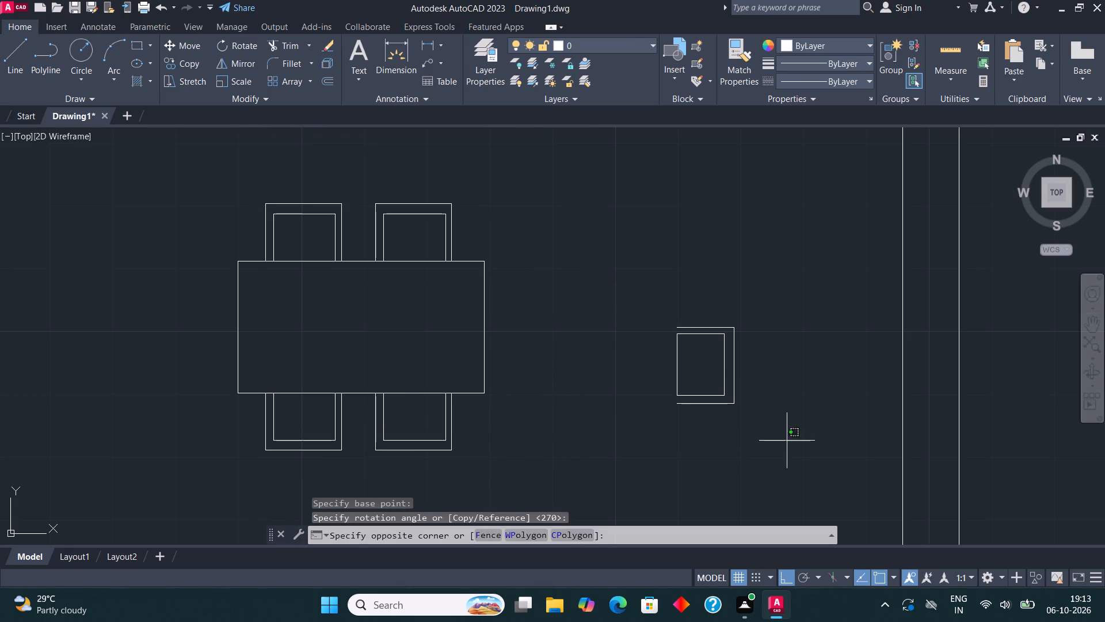
left_click_drag(786, 439, 772, 419)
left_click(608, 286)
left_click(195, 47)
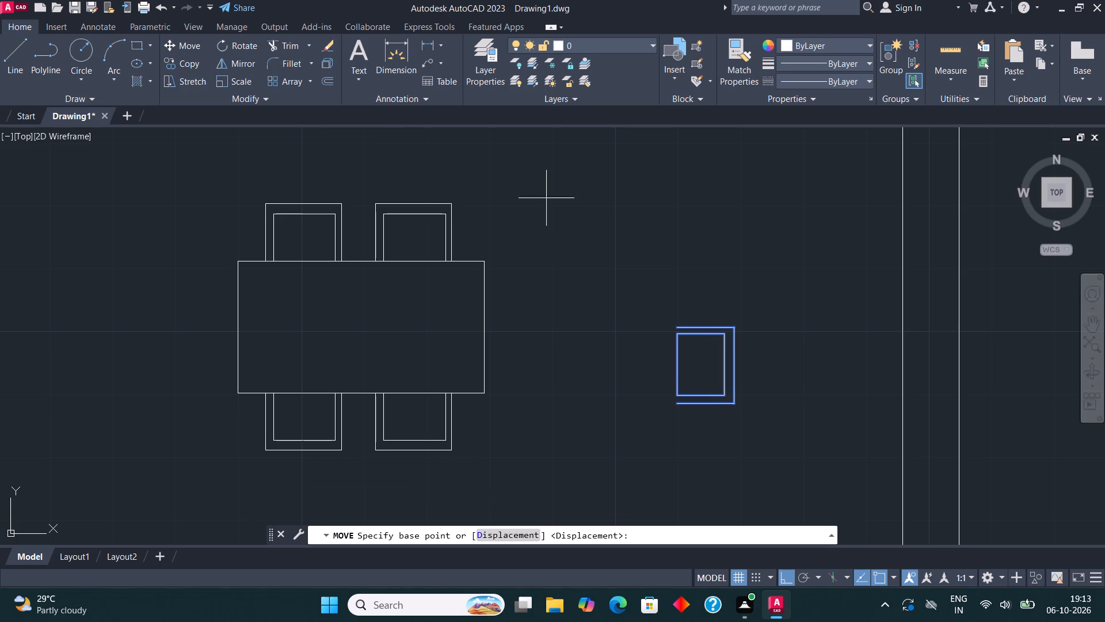
left_click(675, 330)
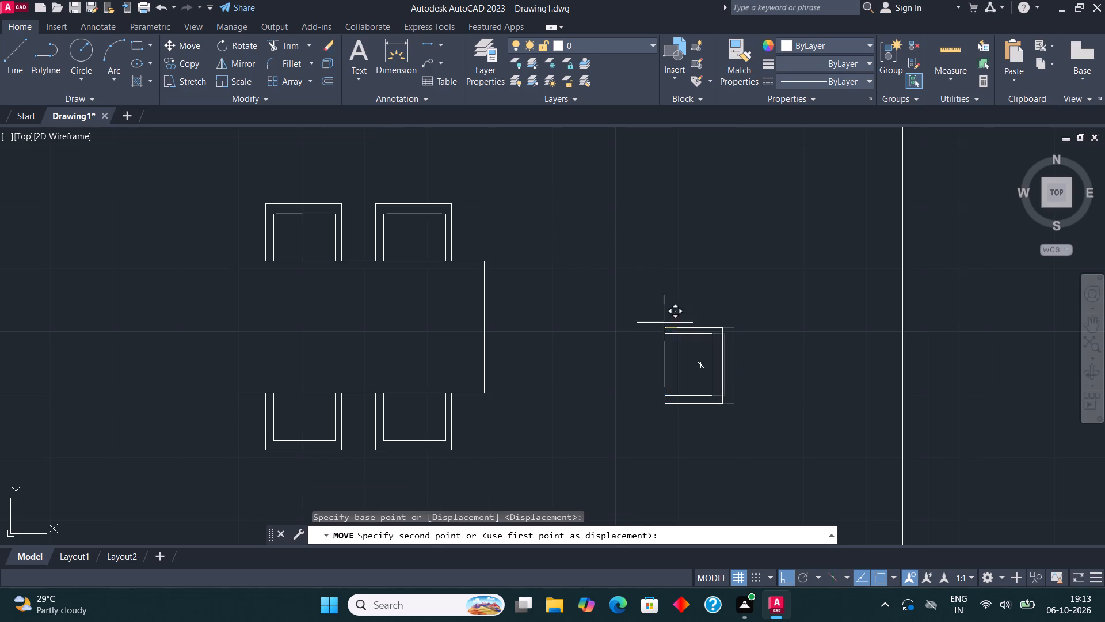
key("F8")
scroll(497, 290, "up", 1)
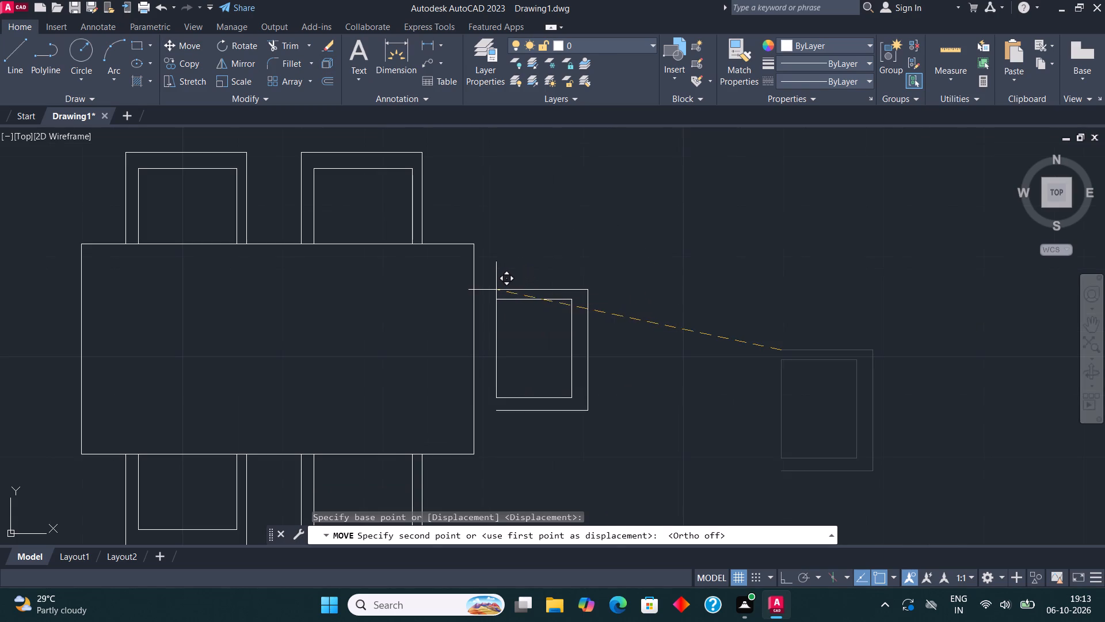
left_click(475, 290)
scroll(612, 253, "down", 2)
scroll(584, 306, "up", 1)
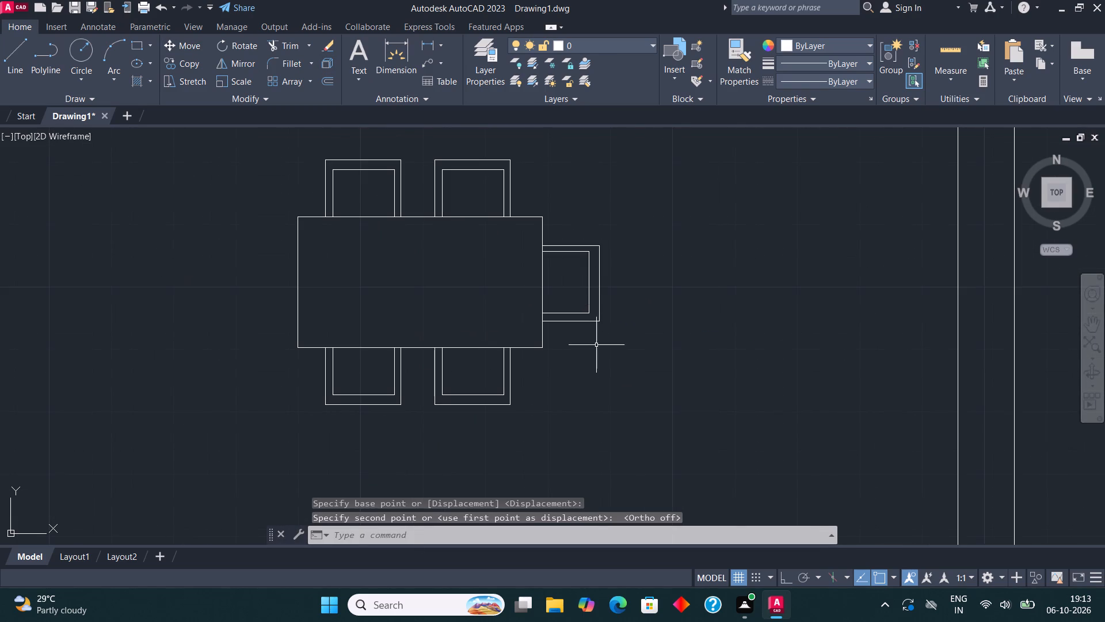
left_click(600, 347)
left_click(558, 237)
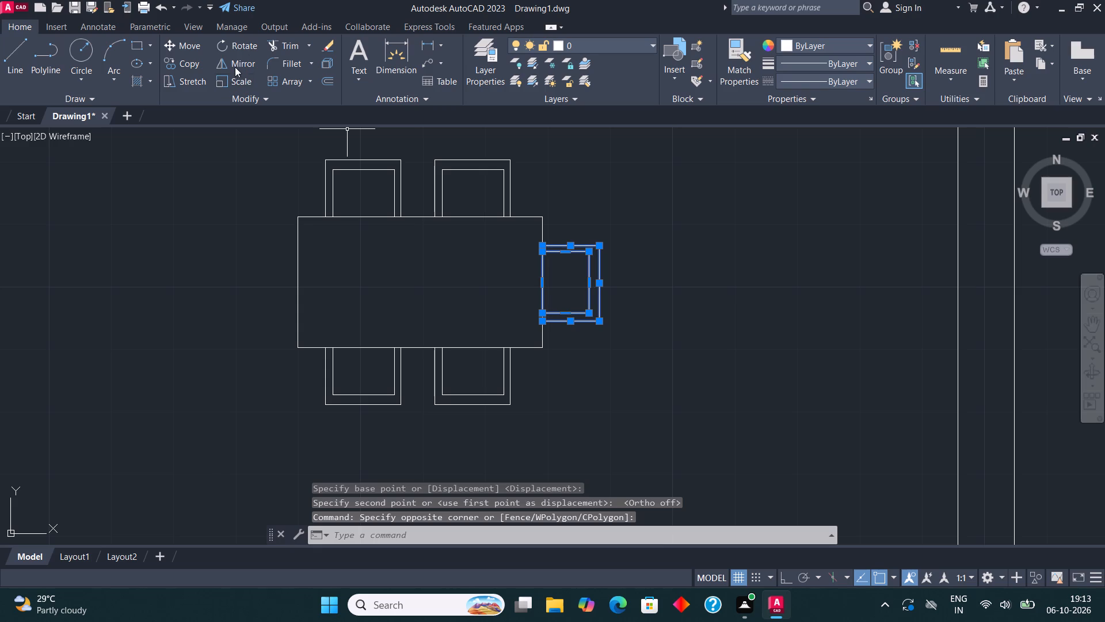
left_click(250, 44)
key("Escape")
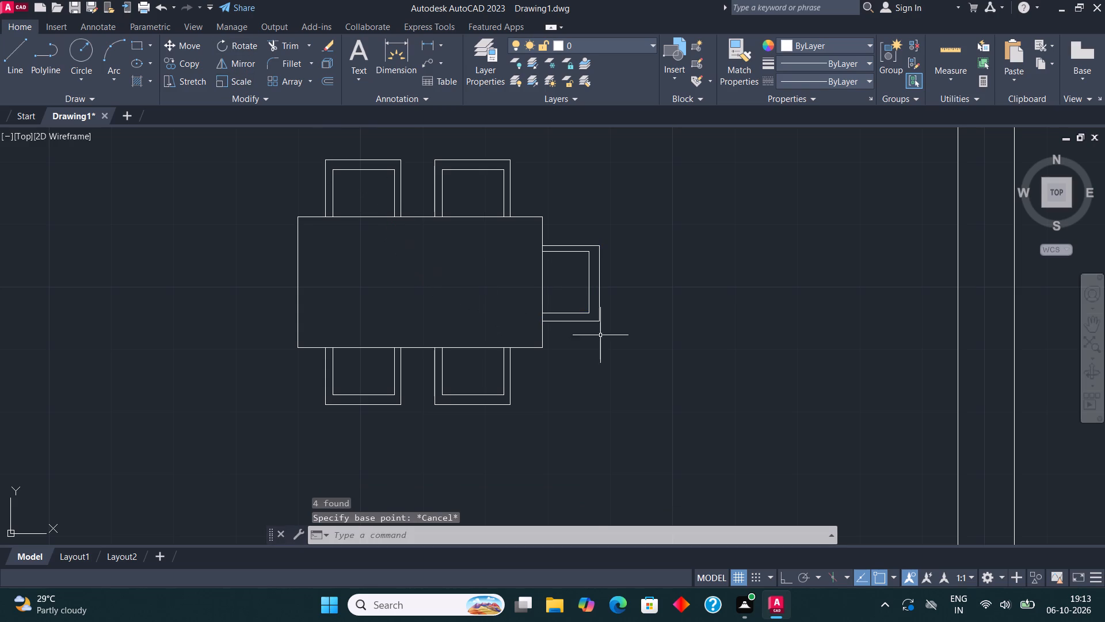
With Ortho on, mirror the east chair across the dining table's vertical centreline to its west edge, keeping the original.
left_click(599, 333)
left_click(553, 220)
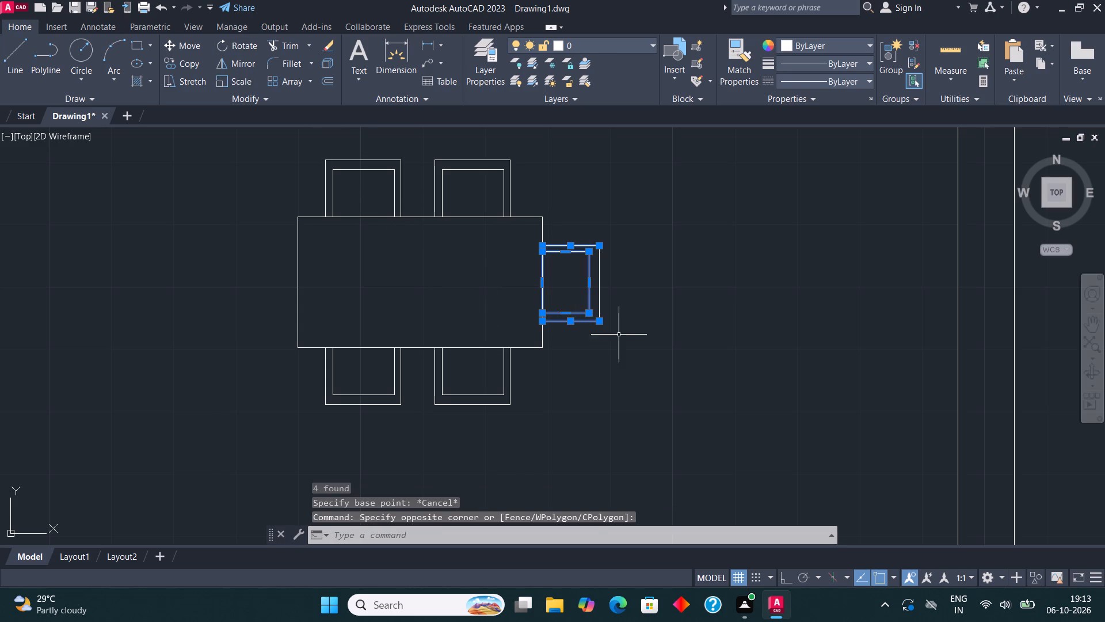
left_click_drag(626, 329, 622, 324)
left_click(556, 224)
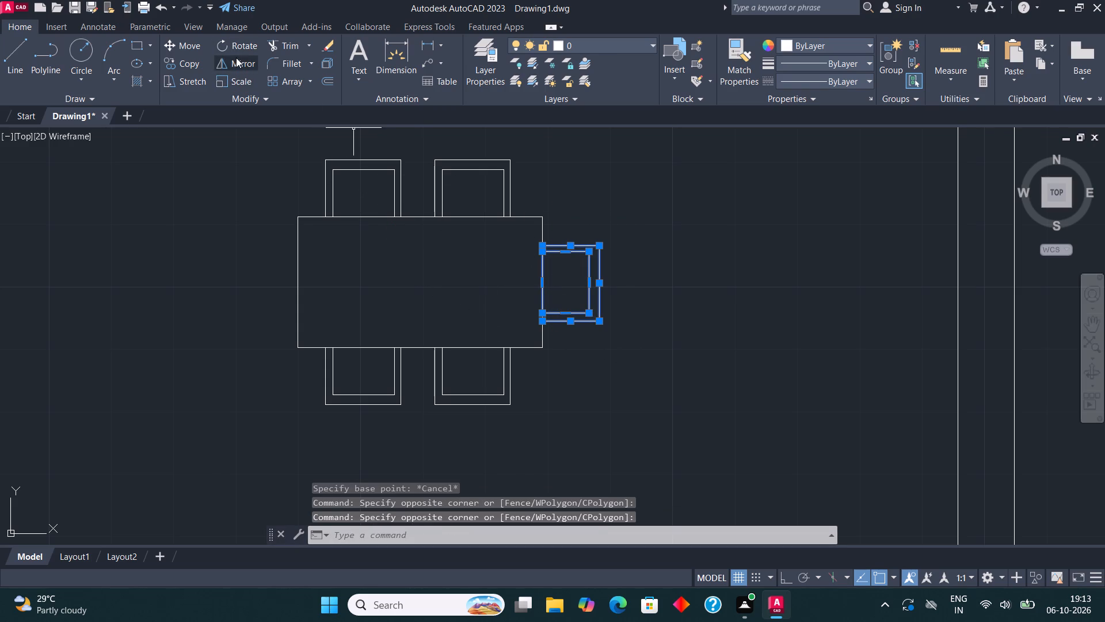
left_click(236, 58)
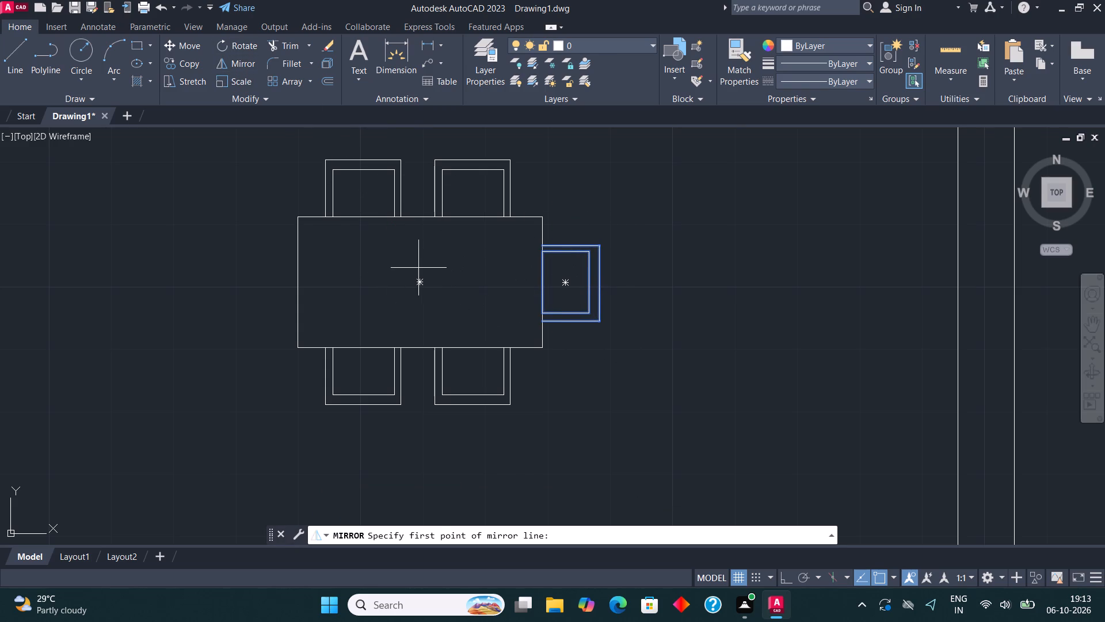
left_click(418, 280)
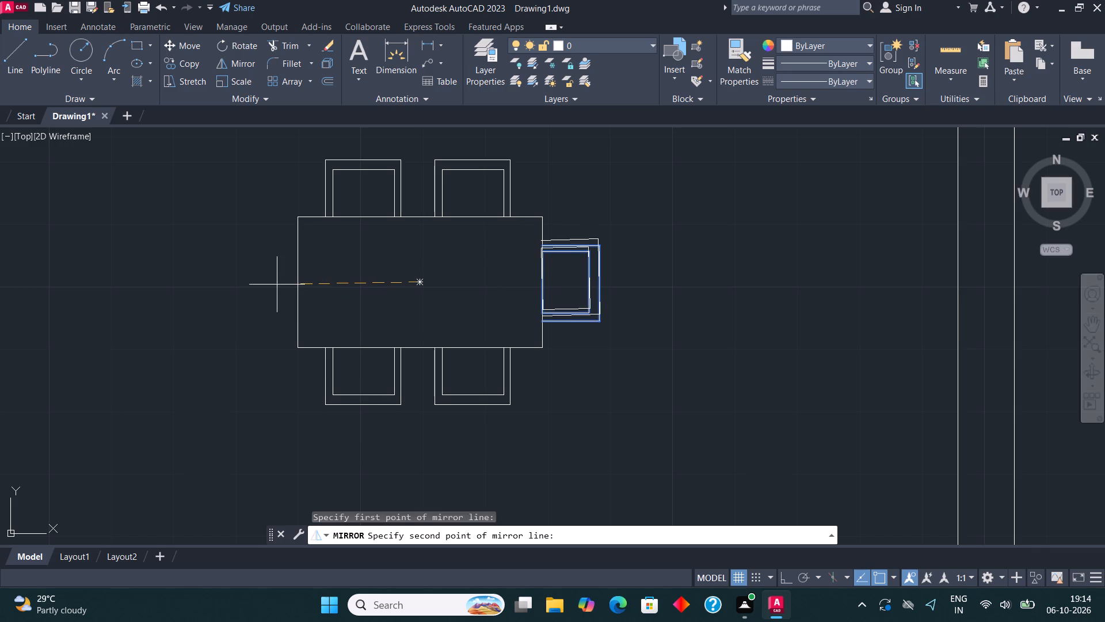
key("F8")
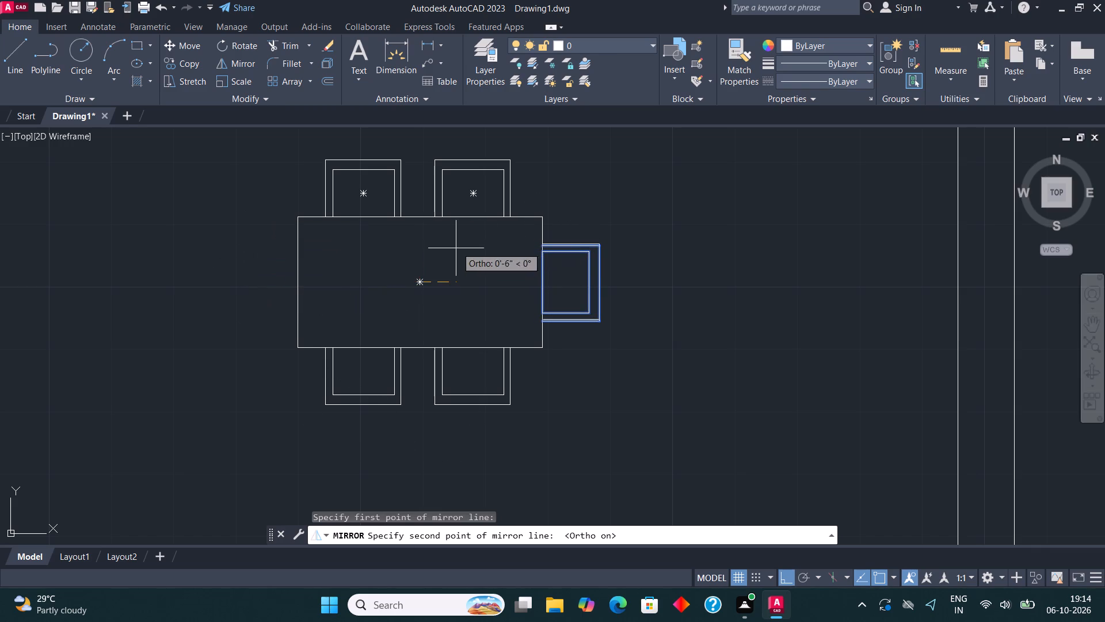
left_click(428, 251)
left_click(513, 537)
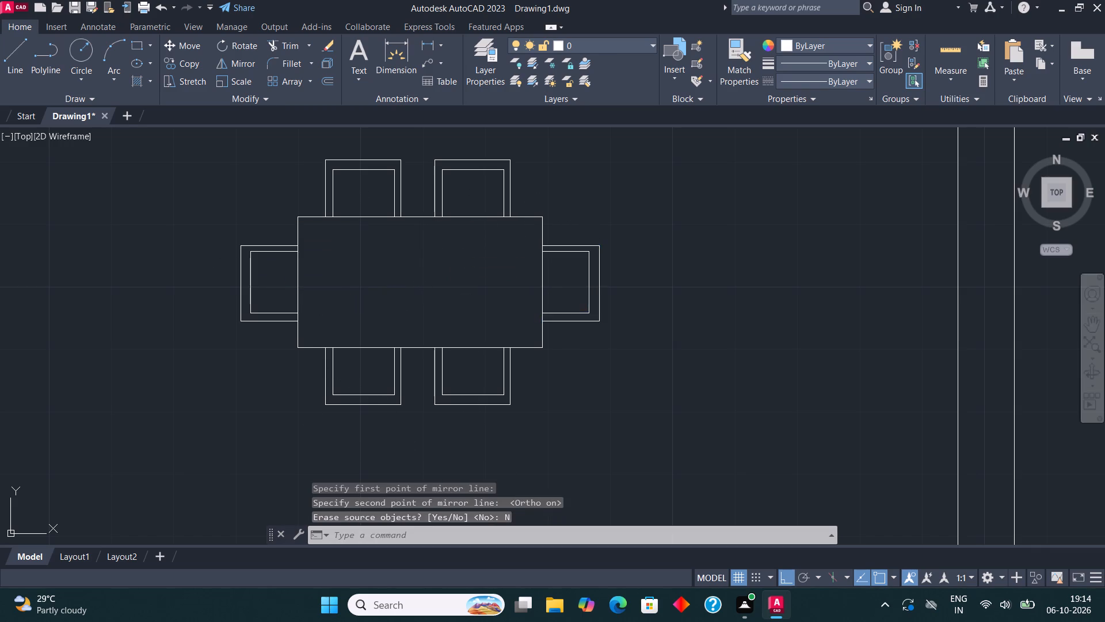
Draw a narrow vertical rectangle against the hall's west wall, southwest of the dining table.
scroll(552, 438, "down", 3)
middle_click_drag(566, 408, 519, 286)
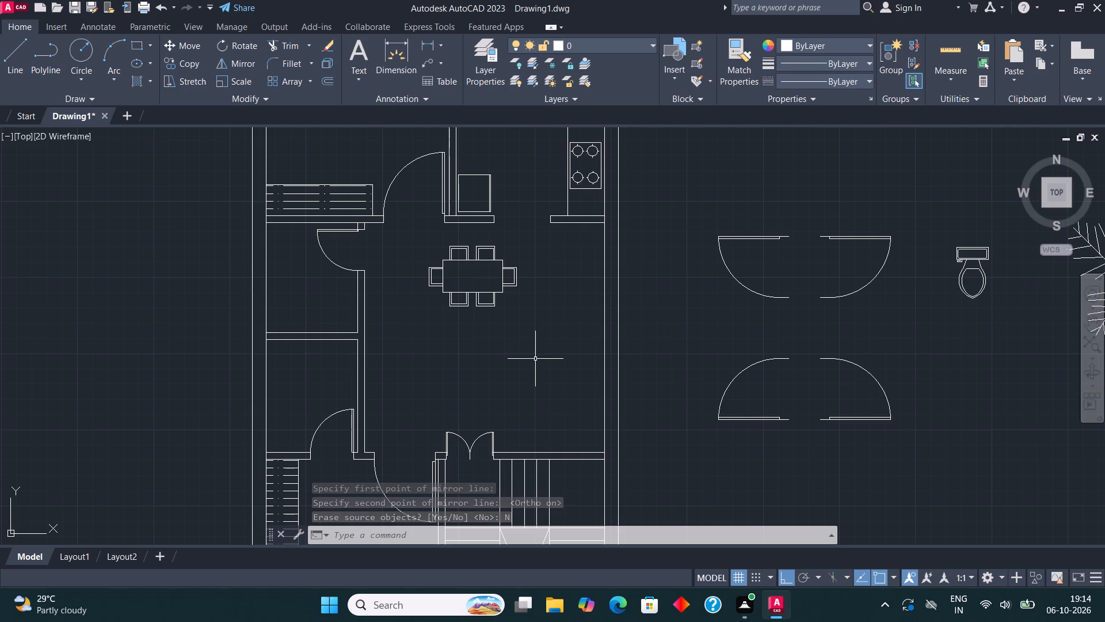
middle_click_drag(616, 403, 616, 386)
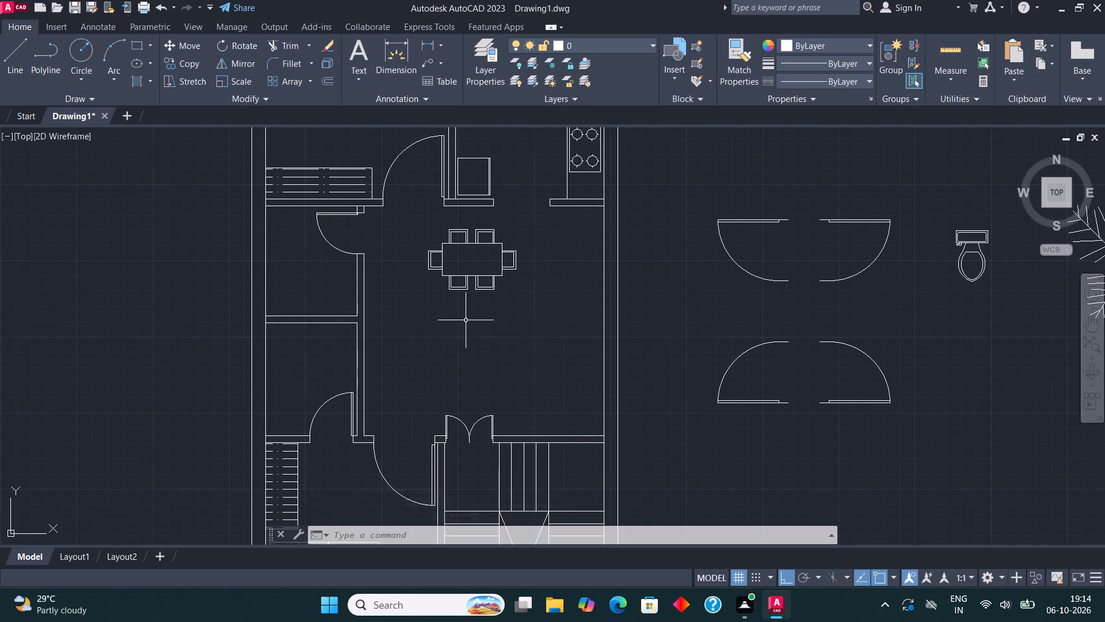
scroll(466, 320, "up", 1)
left_click(140, 44)
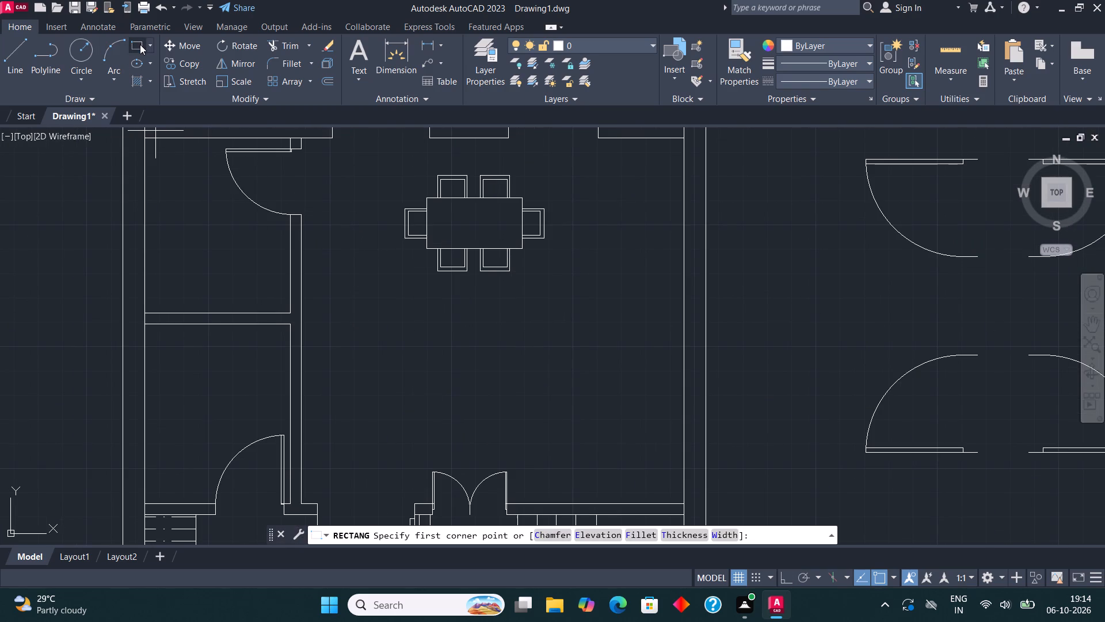
left_click(299, 396)
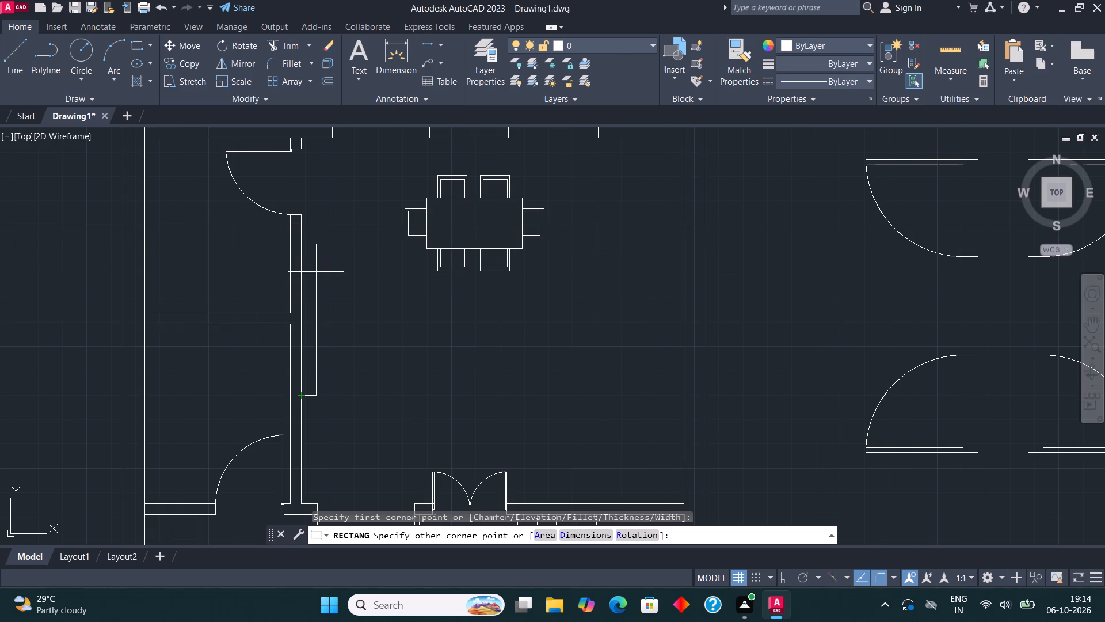
left_click(315, 268)
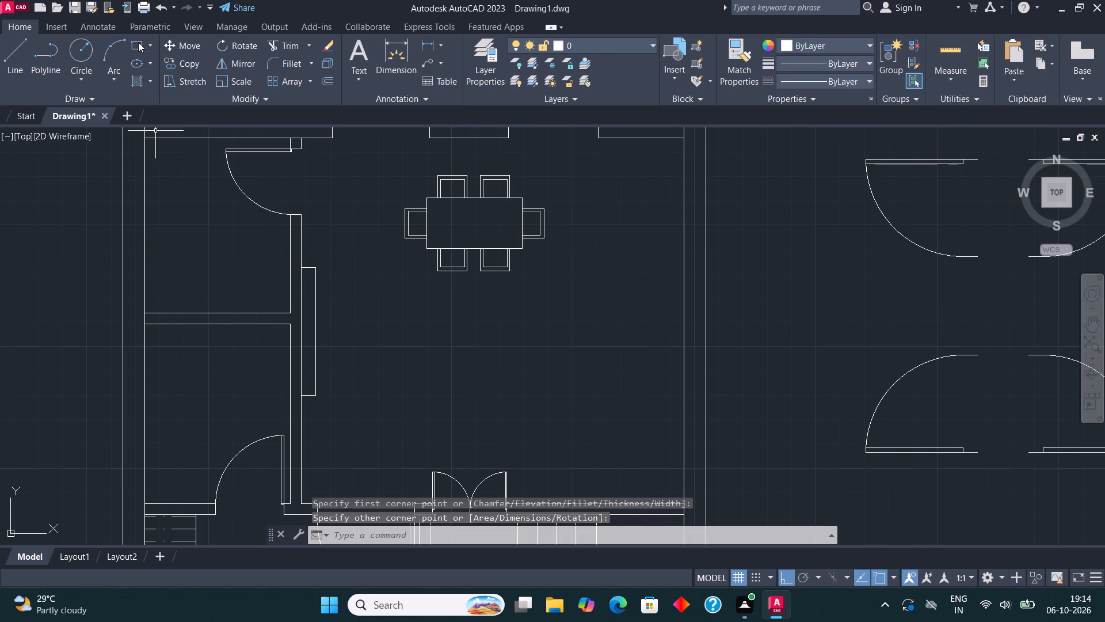
Draw a vertical rectangle for the sofa seat near the hall's east wall, southeast of the dining table.
left_click(138, 42)
left_click(653, 272)
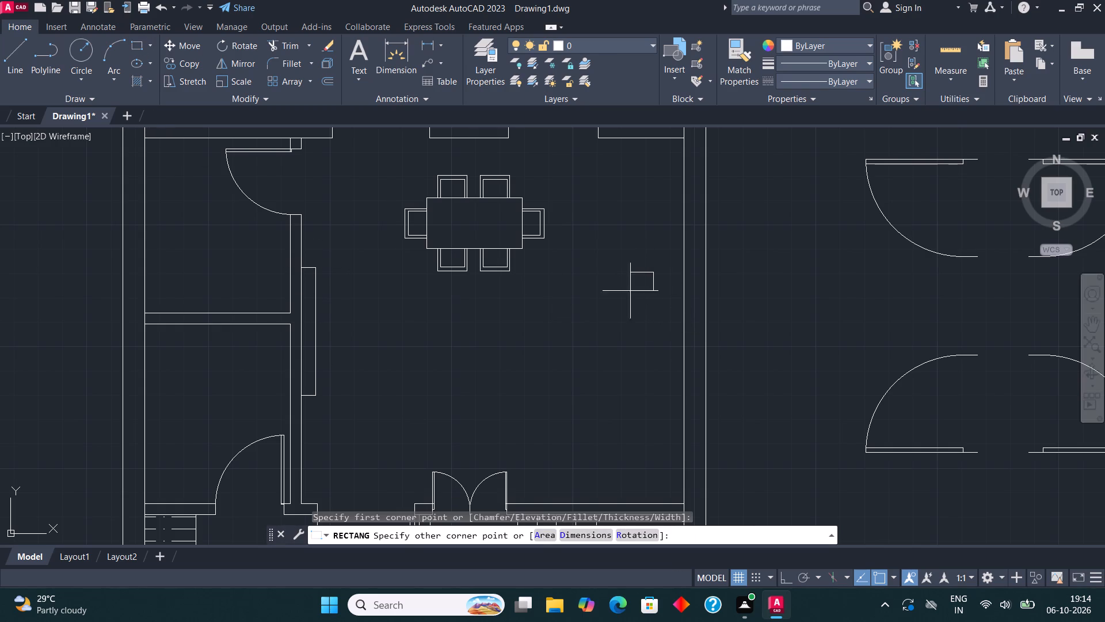
left_click(599, 404)
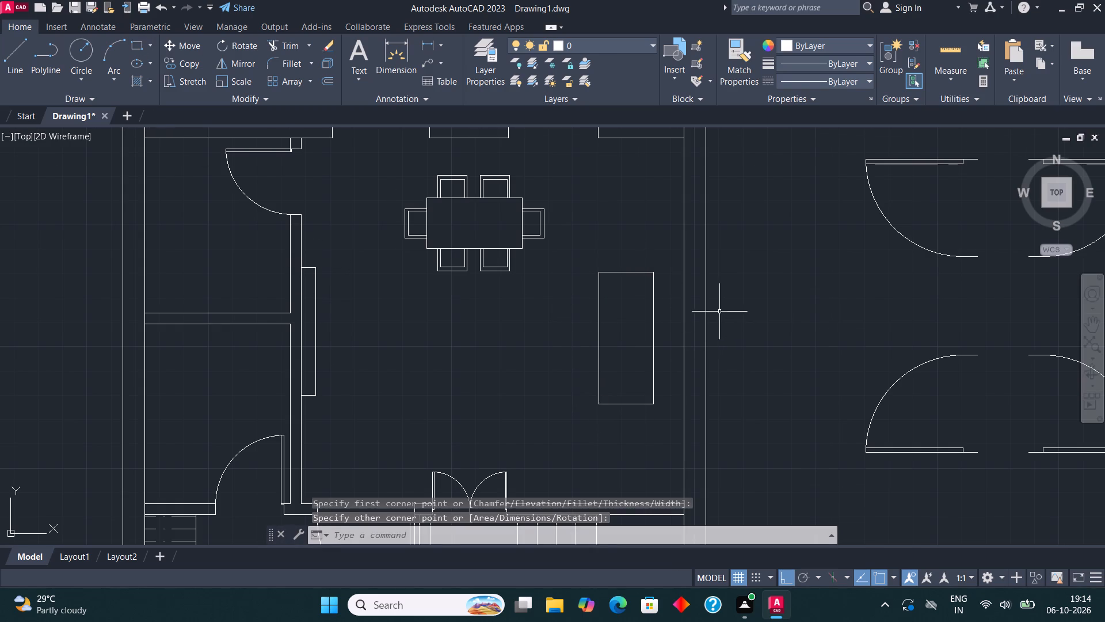
Draw the sofa's back frame as connected lines about 2" outside the seat rectangle, wrapping its north, east and south sides.
scroll(719, 312, "up", 1)
left_click(3, 51)
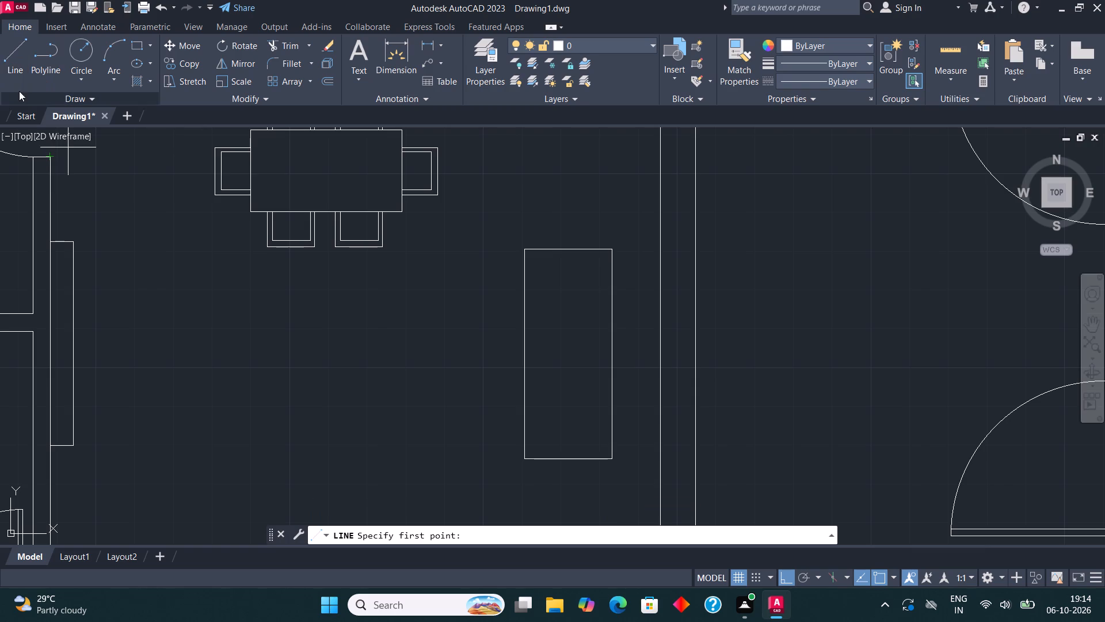
left_click(536, 252)
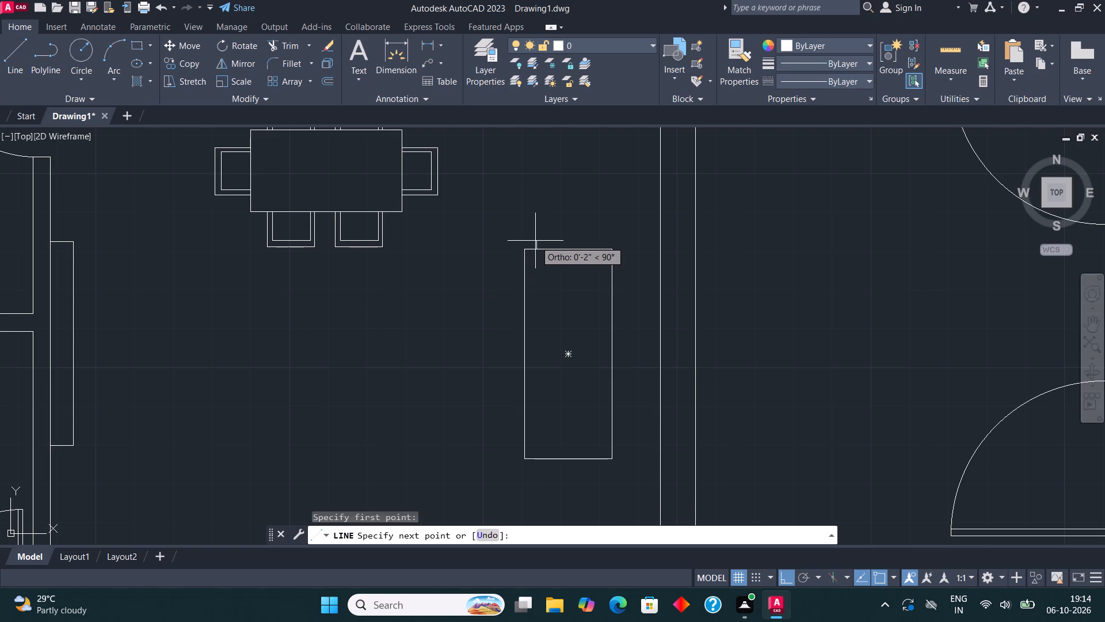
left_click(535, 241)
left_click(621, 248)
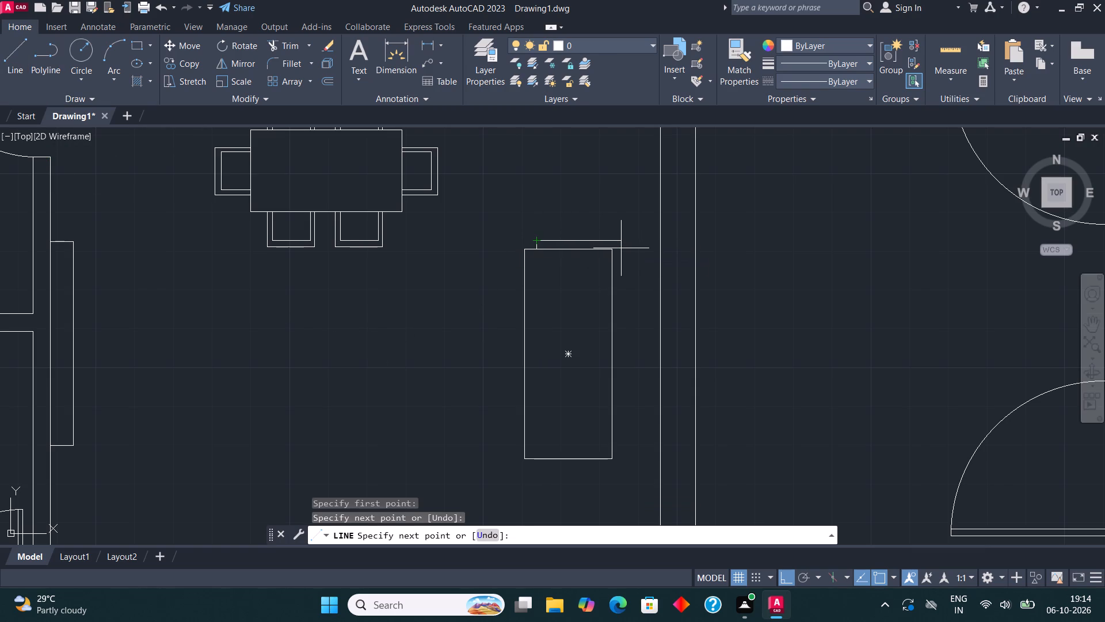
left_click(615, 469)
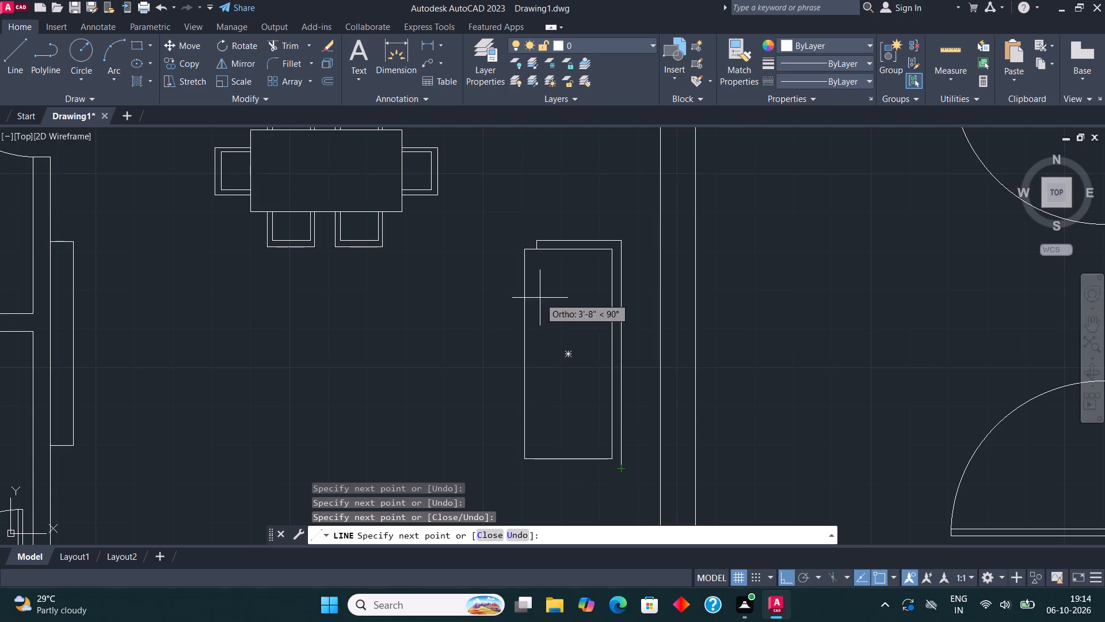
scroll(545, 461, "up", 1)
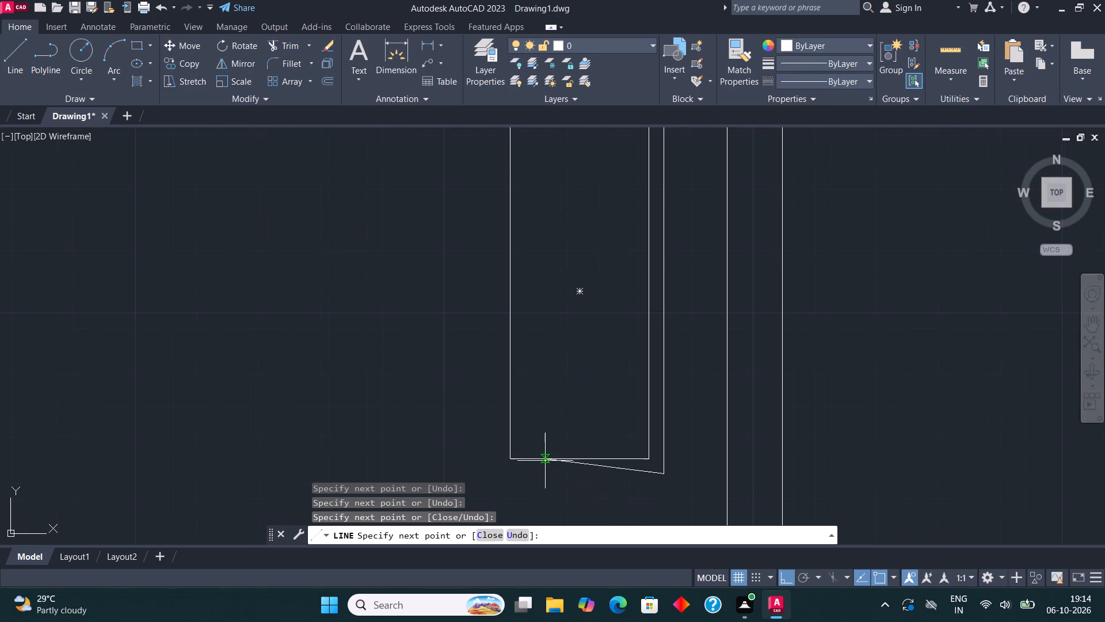
scroll(536, 474, "down", 1)
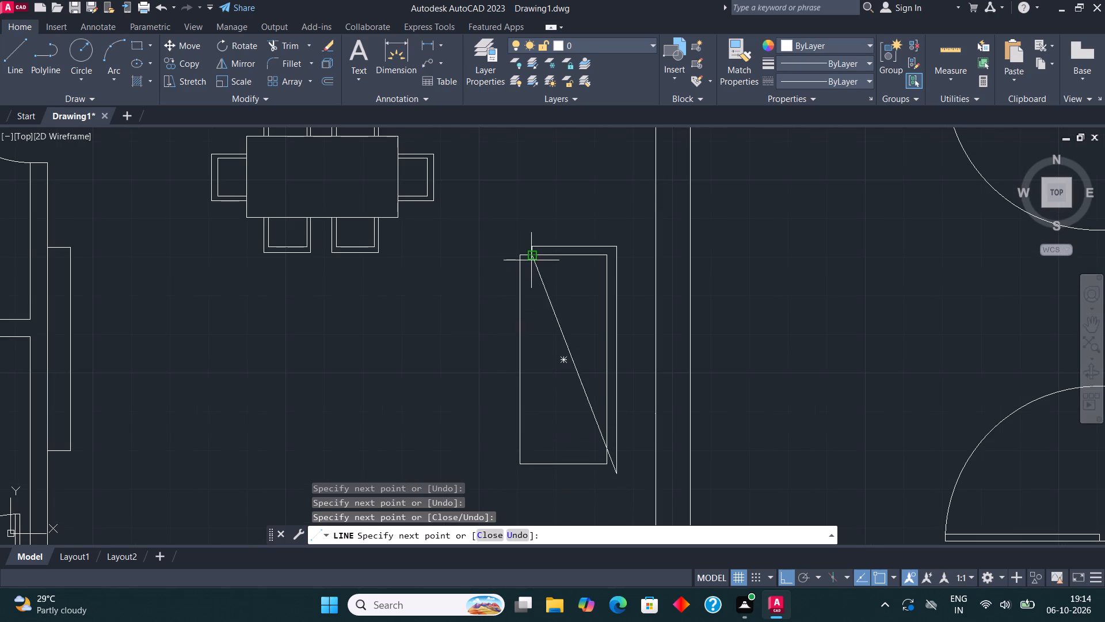
left_click(535, 474)
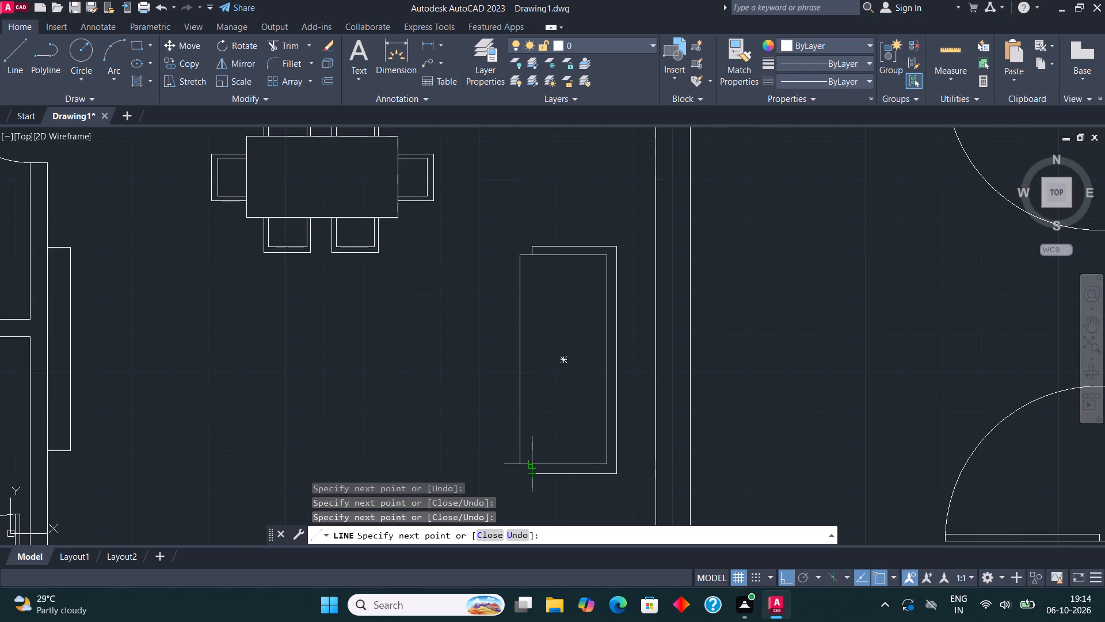
left_click(532, 465)
key("Escape")
Draw a horizontal line between the midpoints of the sofa seat's long sides, splitting it into two cushions.
scroll(589, 240, "down", 2)
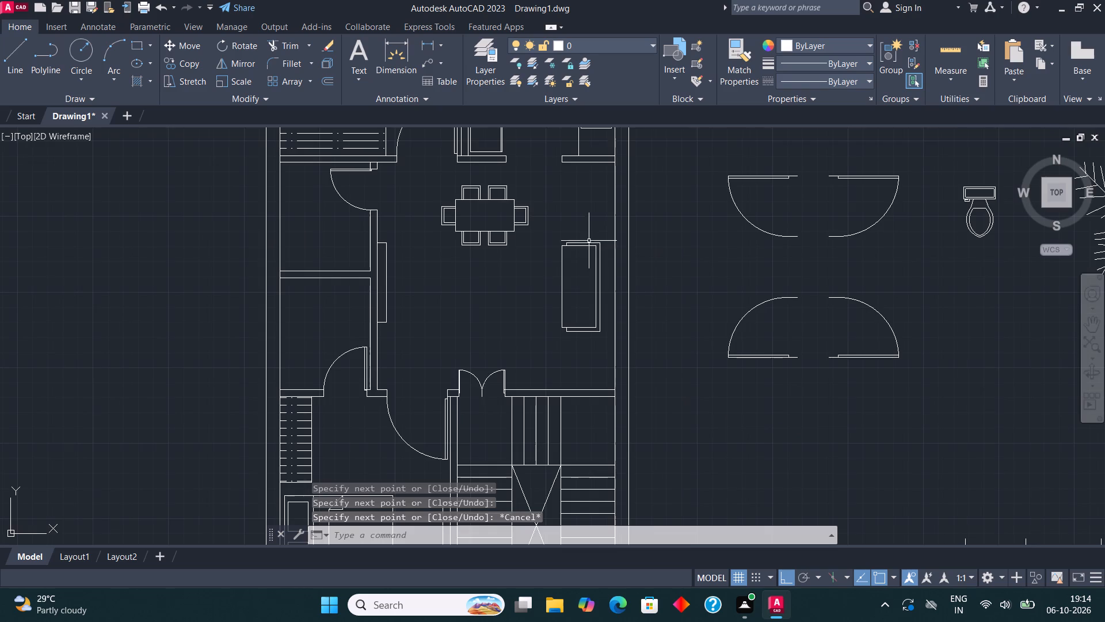
scroll(587, 299, "up", 2)
middle_click_drag(595, 271, 562, 334)
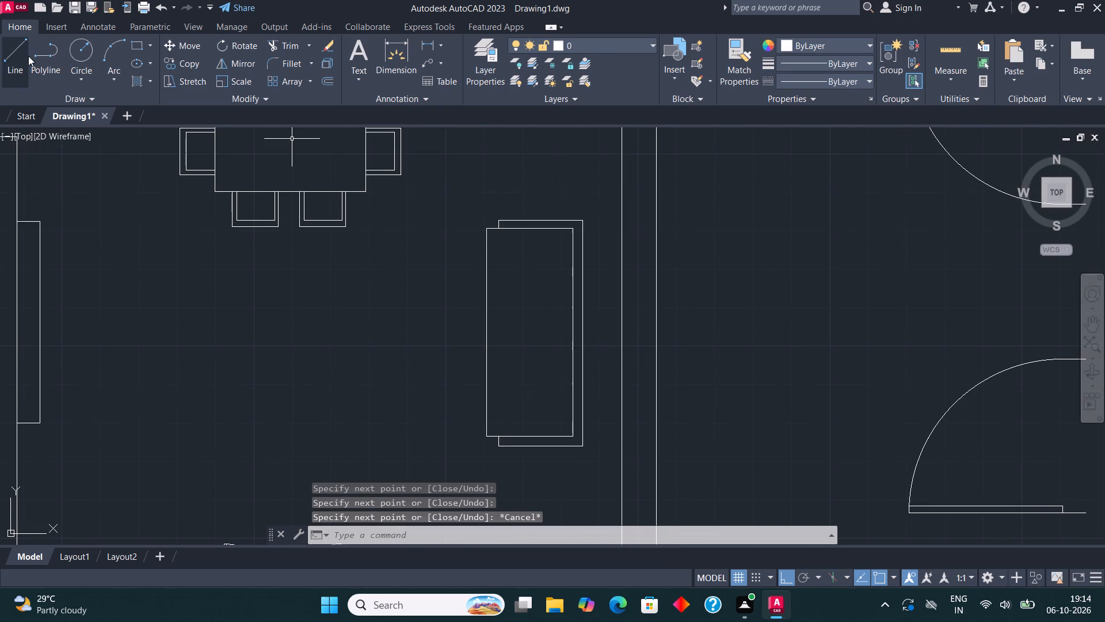
left_click(28, 56)
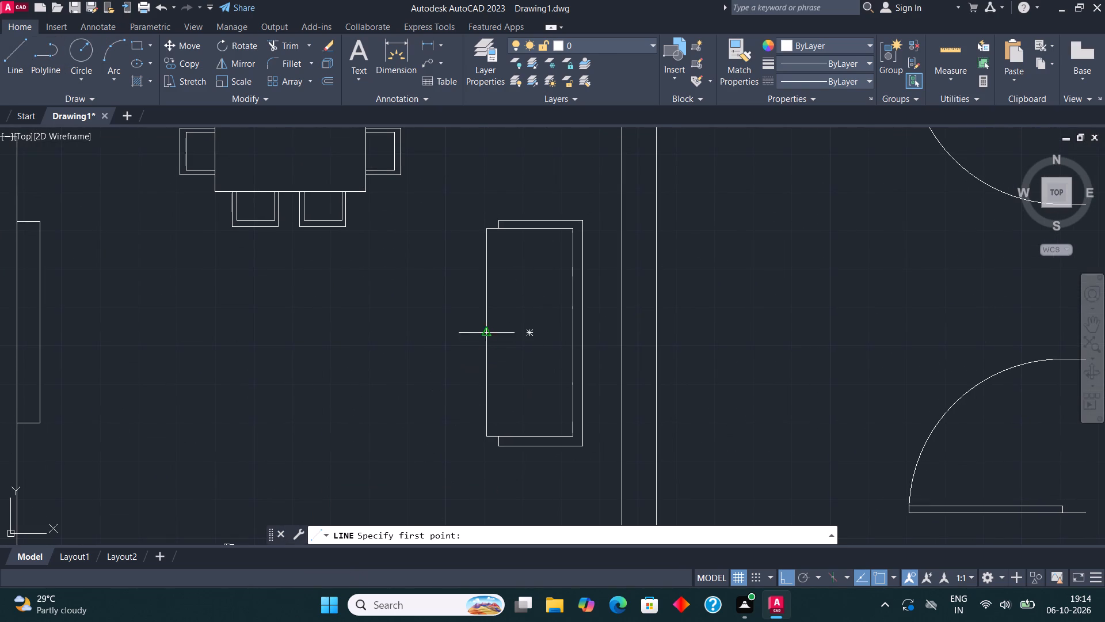
left_click(490, 331)
left_click(571, 328)
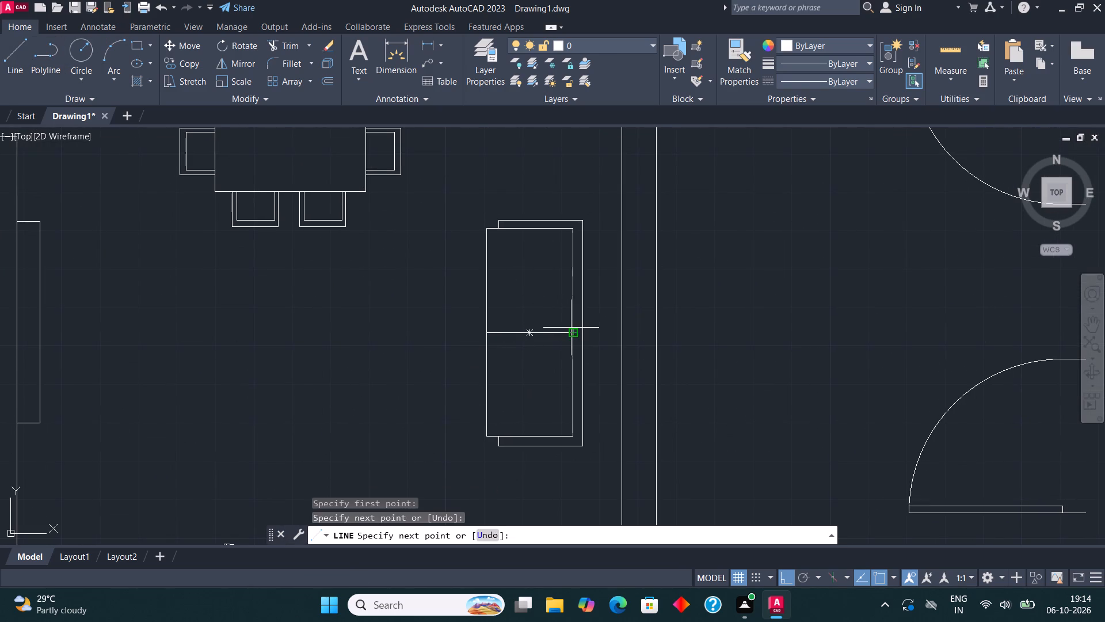
key("Escape")
Rotate the spare toilet block east of the plan 90° counterclockwise so its tank faces west.
scroll(590, 202, "down", 2)
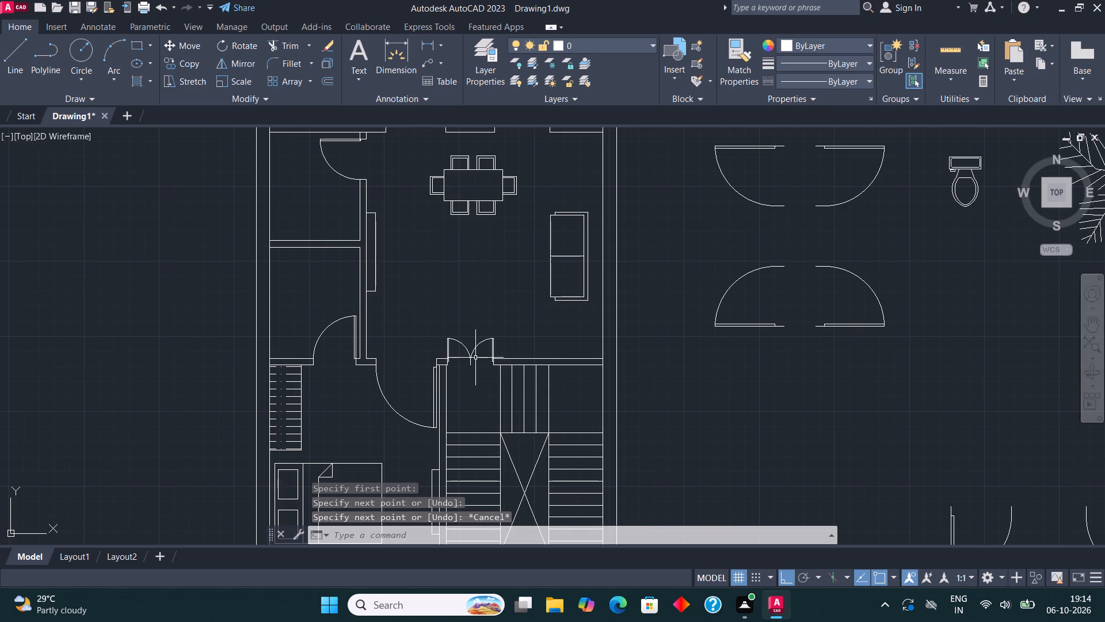
middle_click_drag(490, 364, 639, 431)
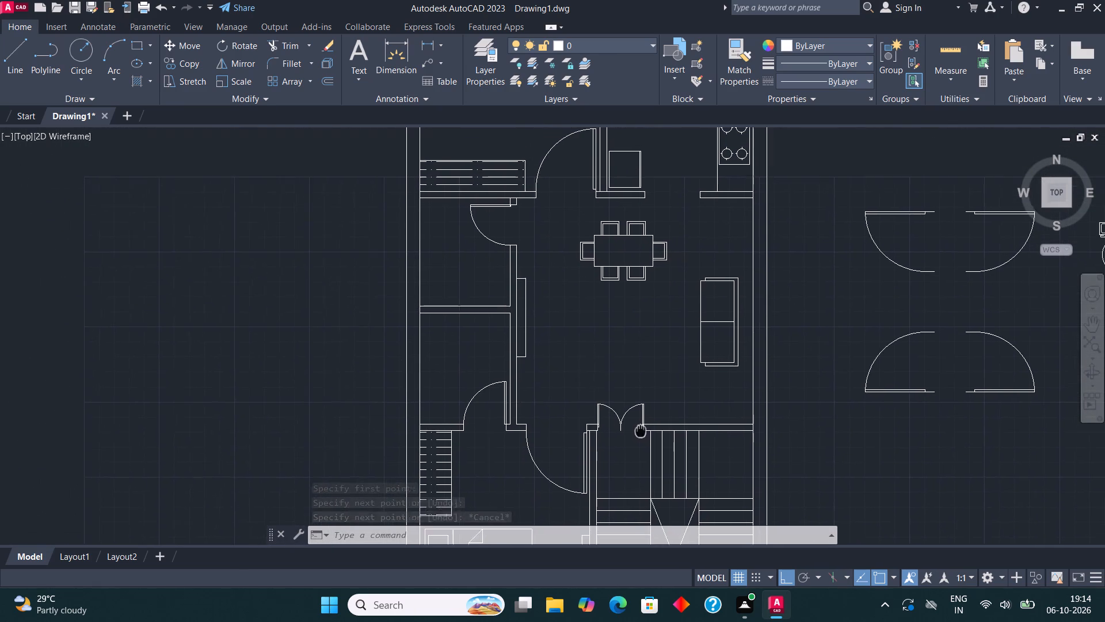
middle_click_drag(639, 431, 637, 433)
scroll(594, 422, "down", 1)
middle_click_drag(561, 408, 513, 172)
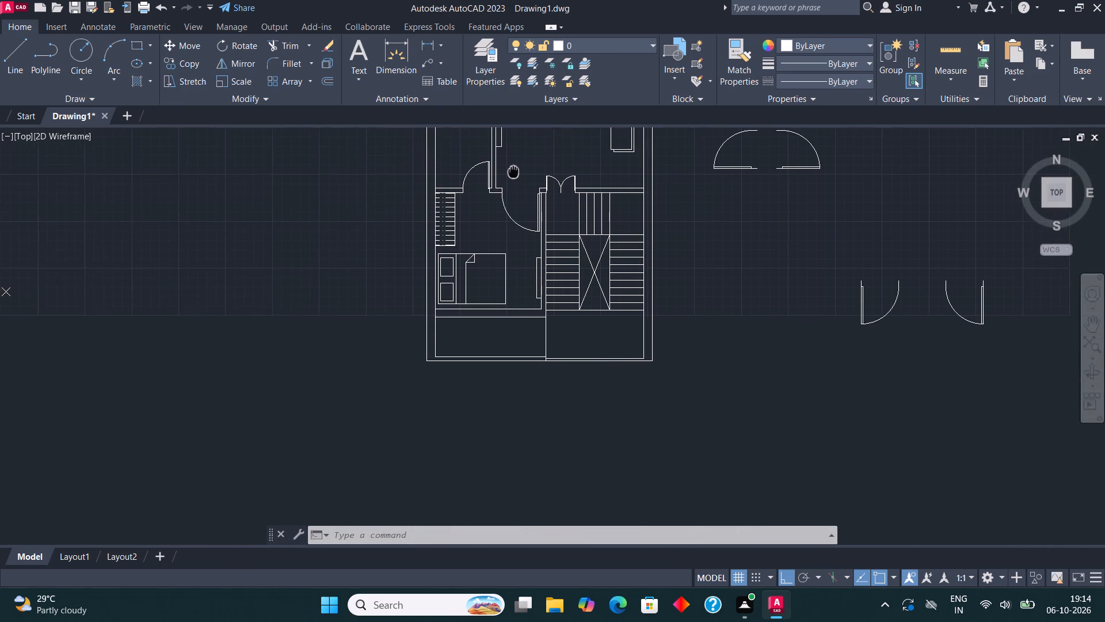
middle_click_drag(513, 172, 458, 351)
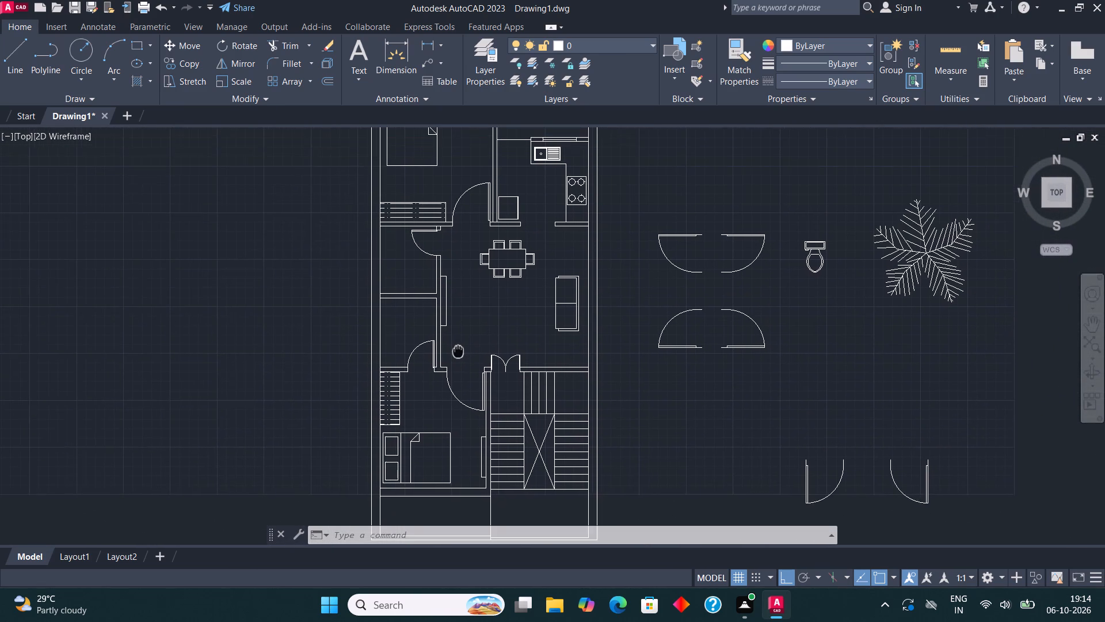
middle_click_drag(458, 351, 458, 352)
middle_click_drag(600, 355, 428, 394)
scroll(640, 277, "up", 1)
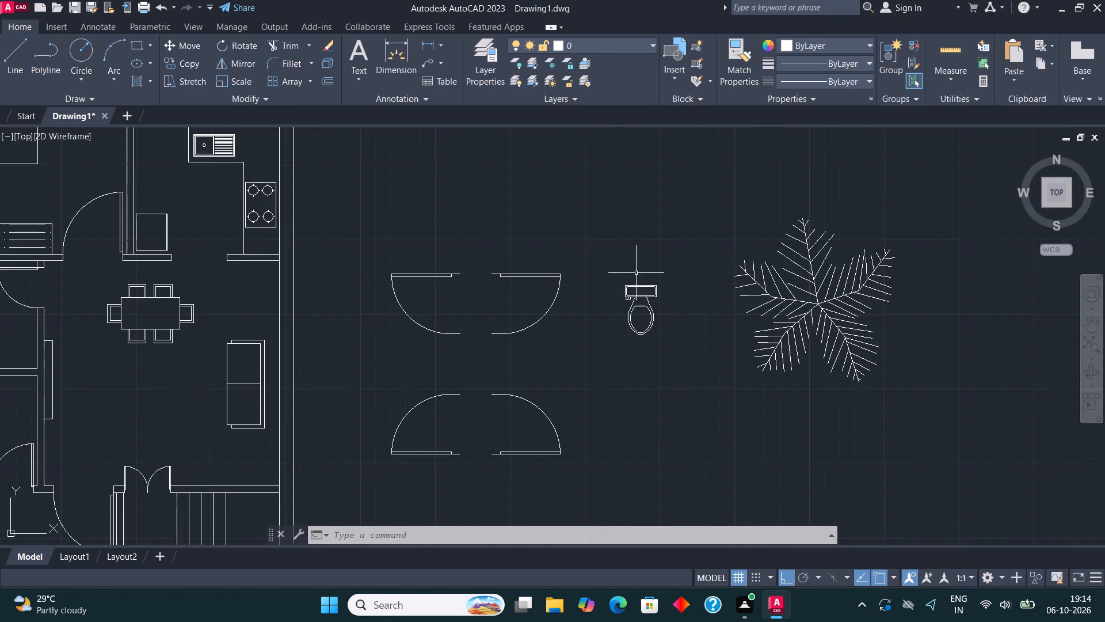
left_click_drag(638, 324, 632, 293)
left_click(590, 247)
scroll(689, 323, "up", 2)
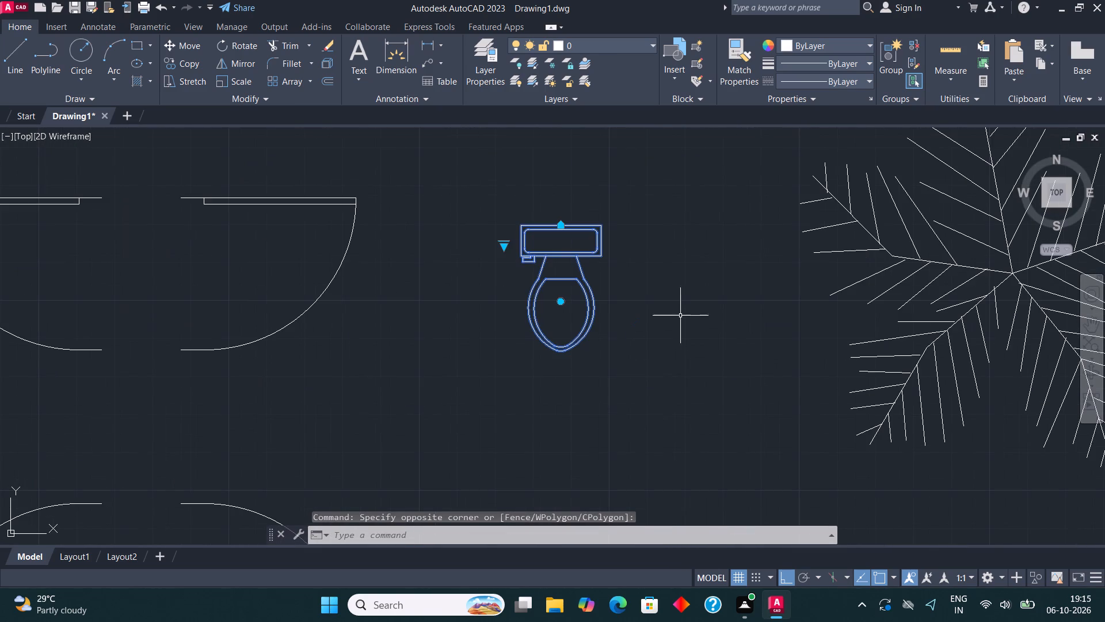
left_click(248, 50)
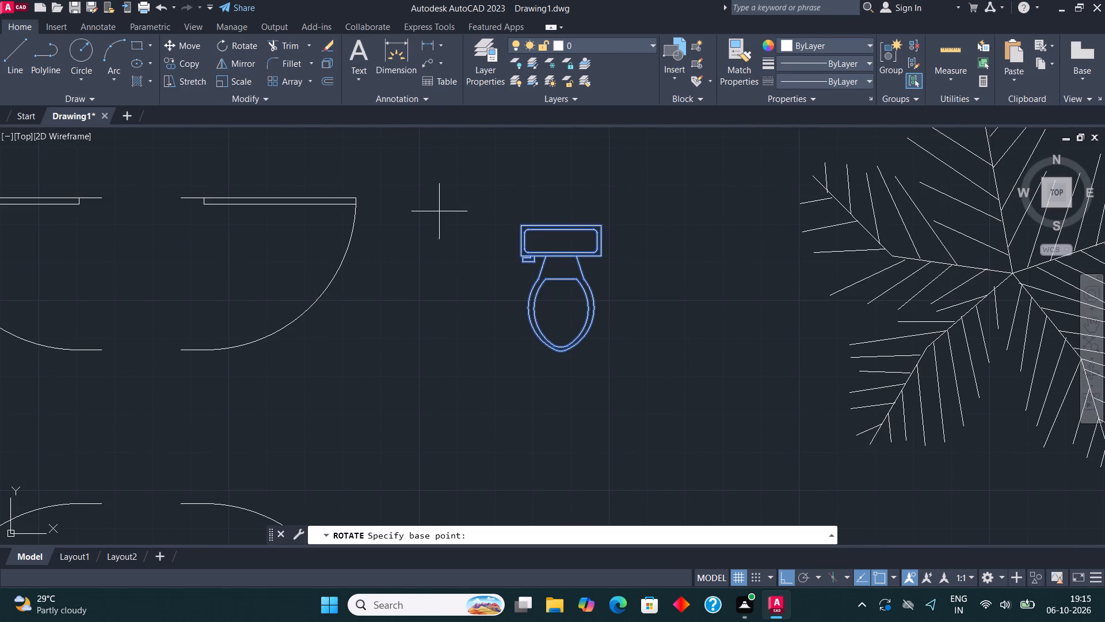
left_click(489, 267)
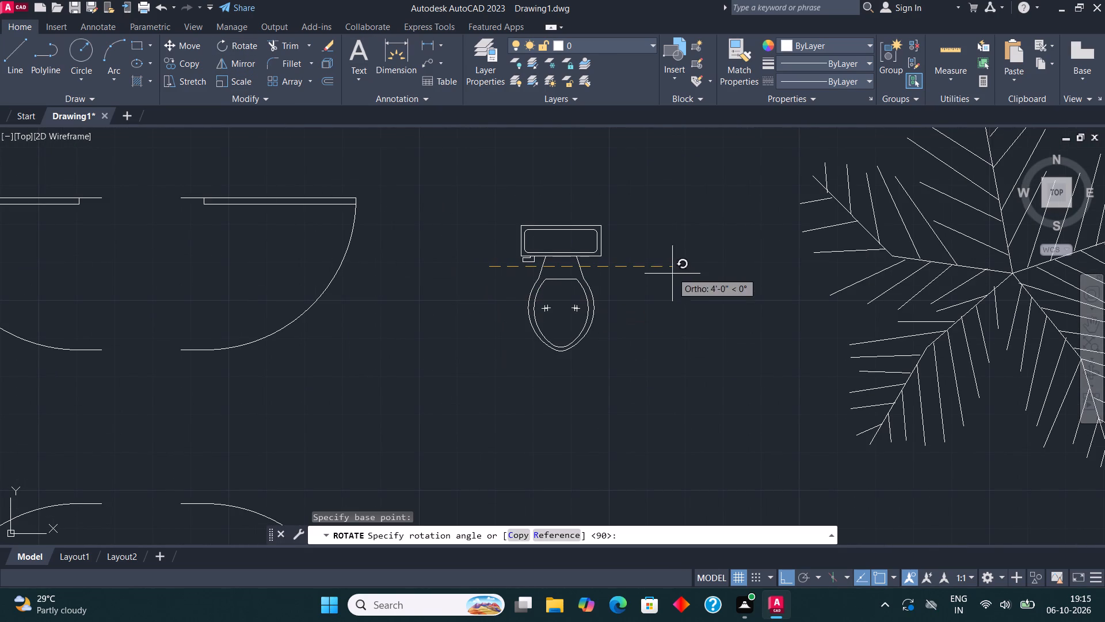
left_click(544, 162)
With Ortho off, copy the rotated toilet by its tank's northwest corner onto the west wall of the northern bathroom.
left_click_drag(459, 240, 454, 232)
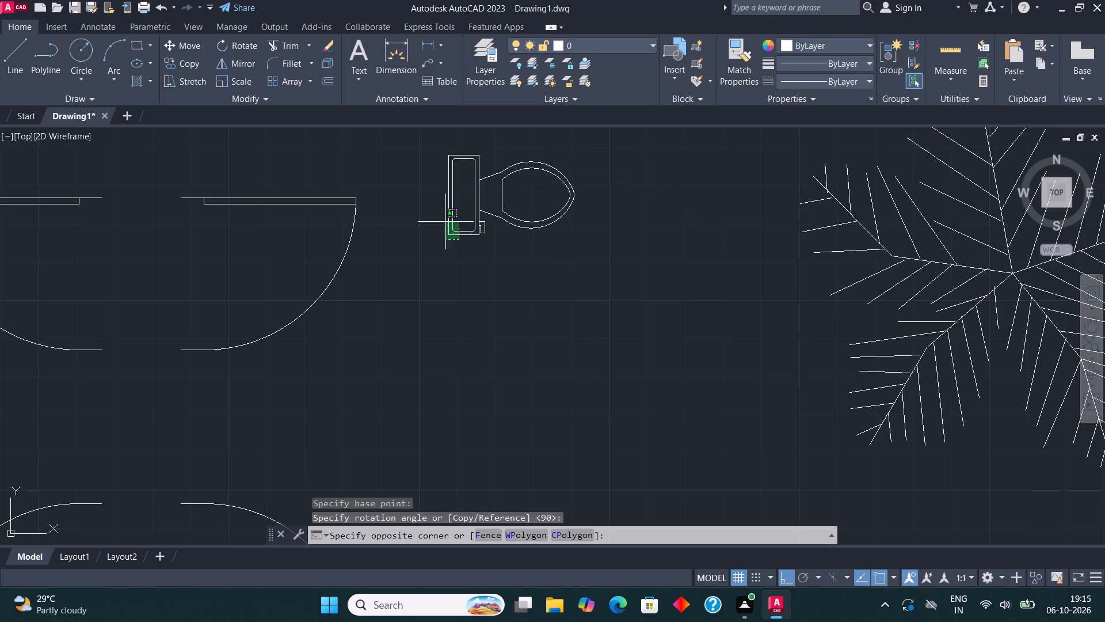
left_click(429, 207)
left_click(178, 63)
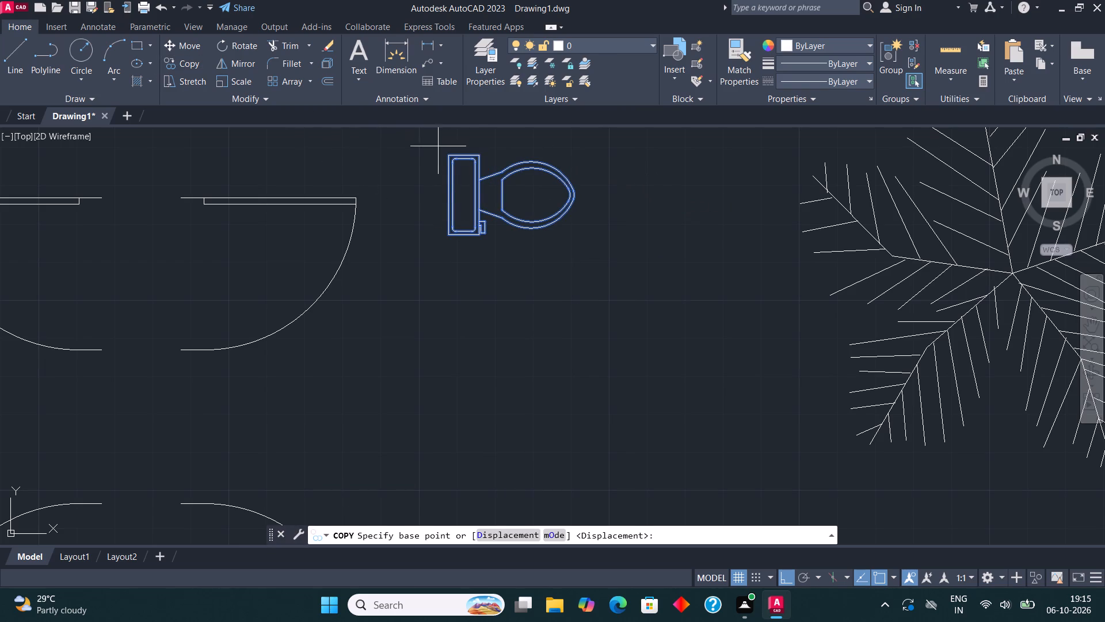
left_click(448, 156)
scroll(601, 266, "down", 2)
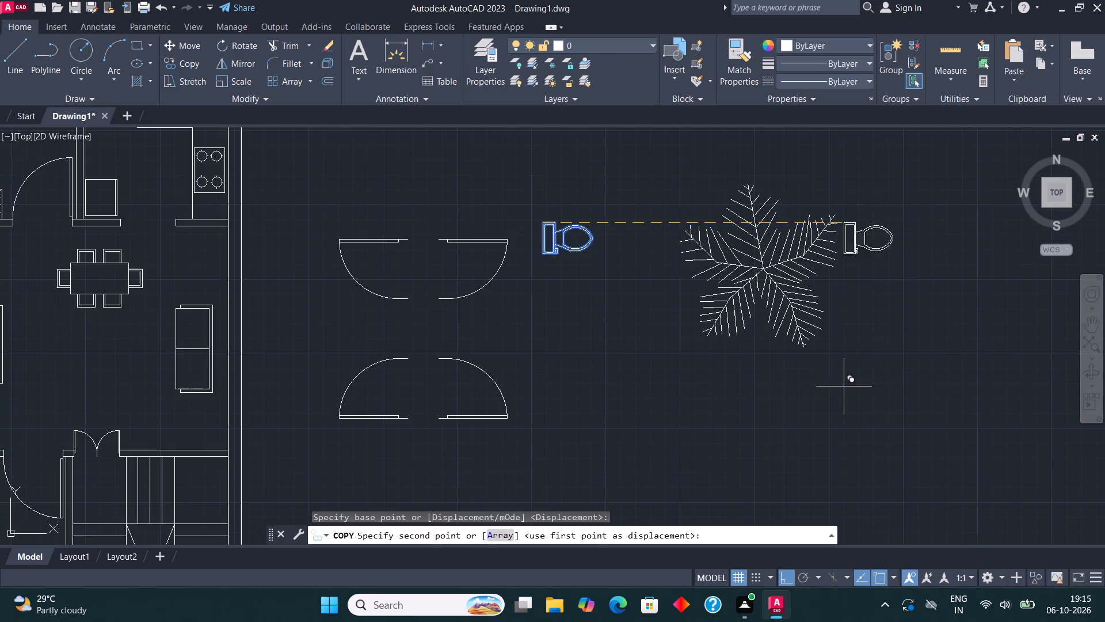
key("F8")
scroll(824, 441, "down", 3)
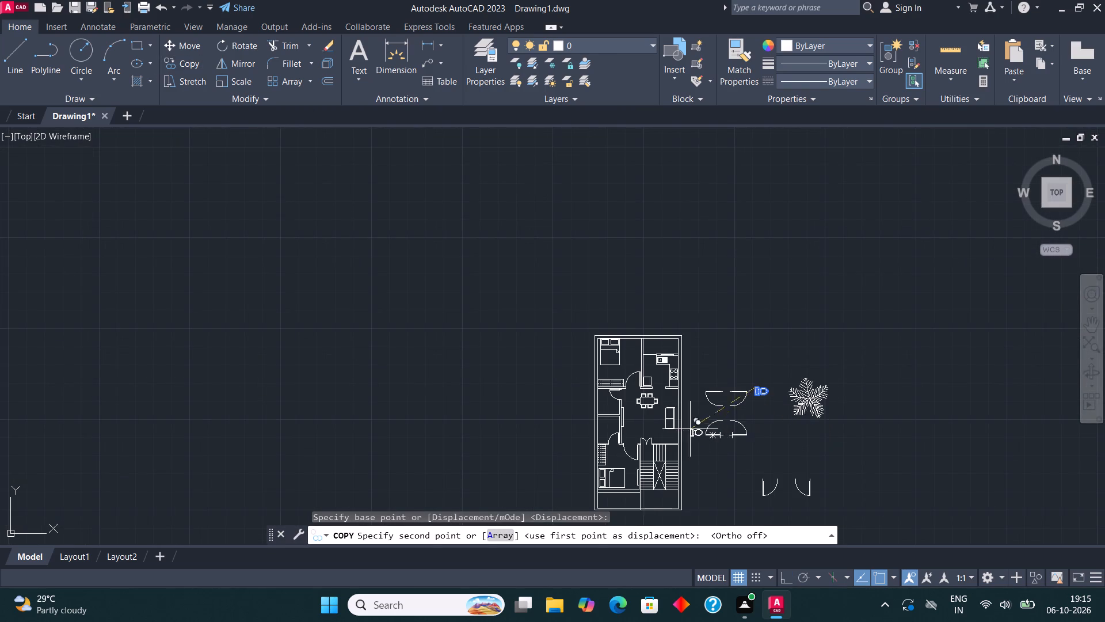
scroll(626, 416, "up", 4)
scroll(486, 359, "up", 2)
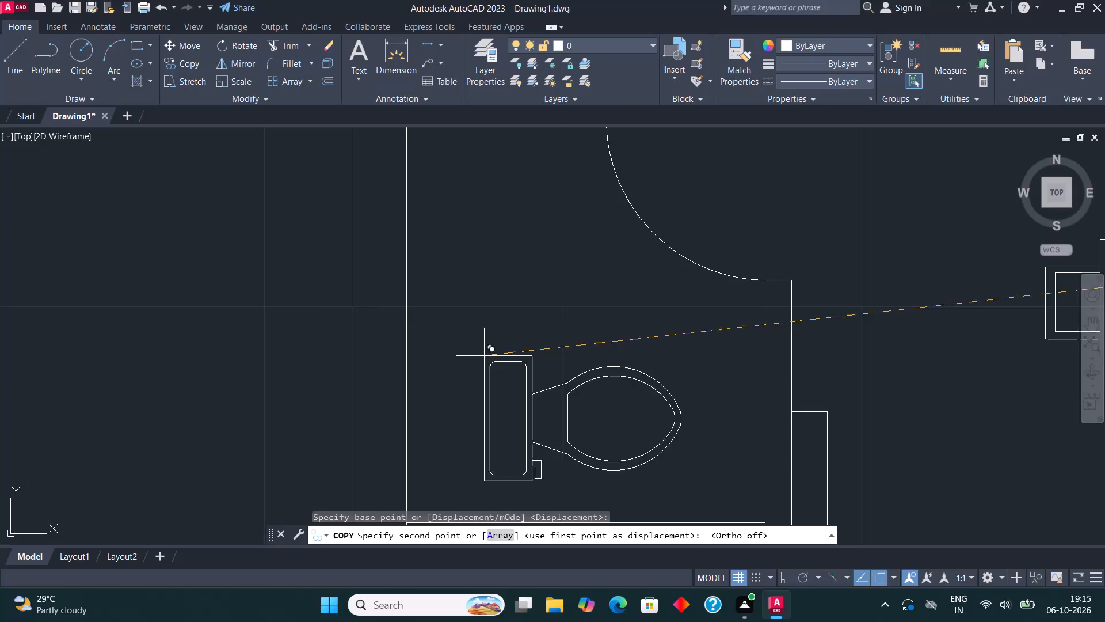
left_click(410, 348)
Place a second copy of the toilet against the west wall of the southern bathroom and end the Copy command.
scroll(491, 286, "down", 2)
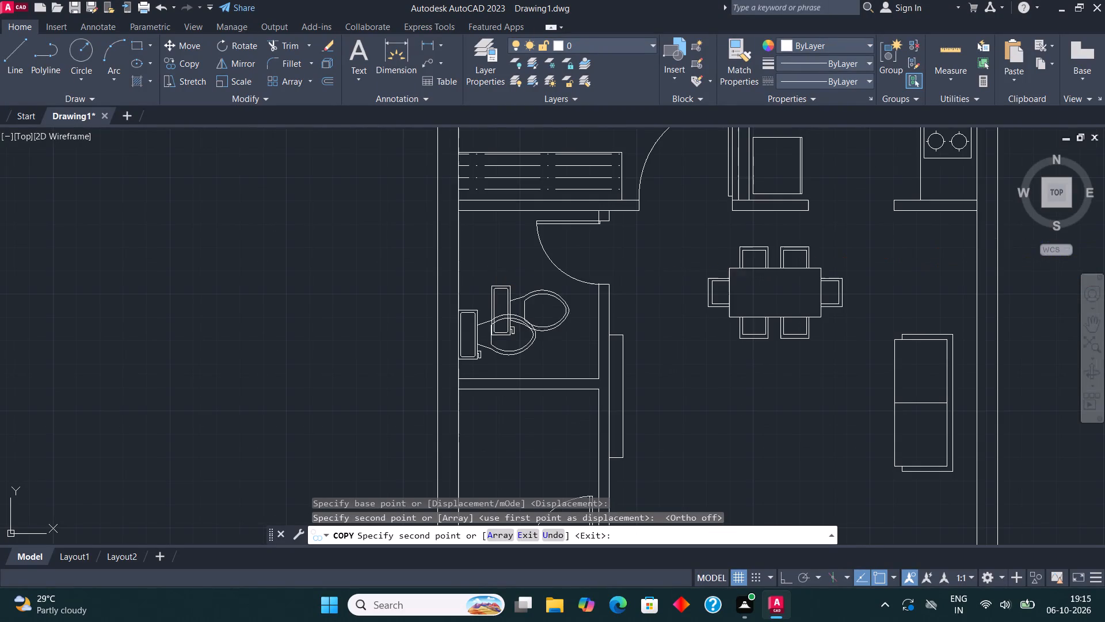
scroll(496, 279, "down", 1)
scroll(481, 358, "up", 3)
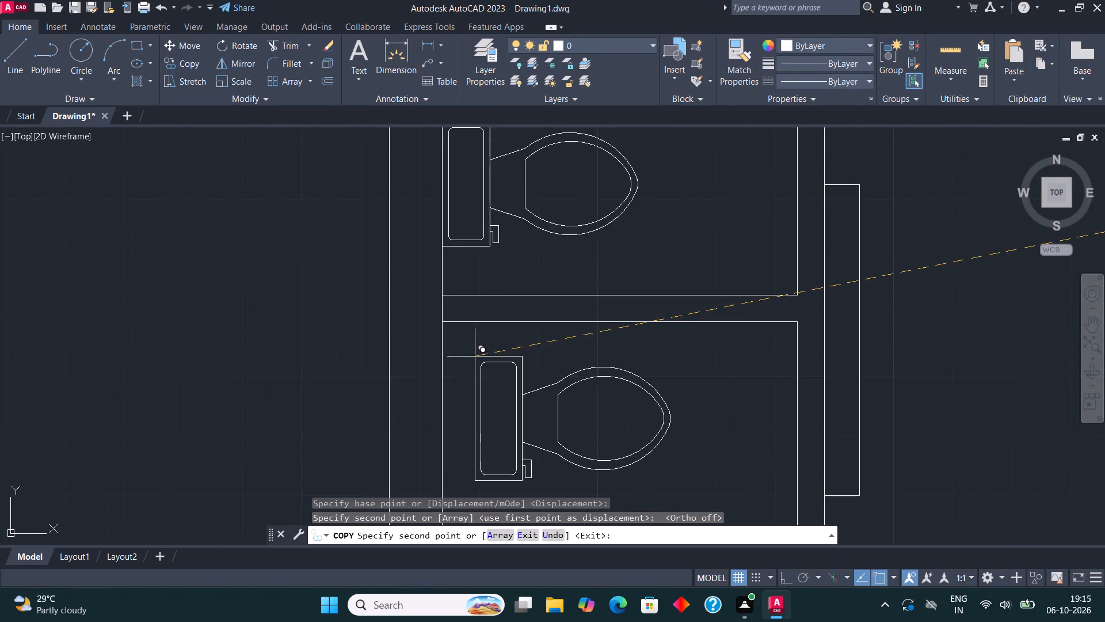
left_click(447, 355)
scroll(457, 306, "down", 2)
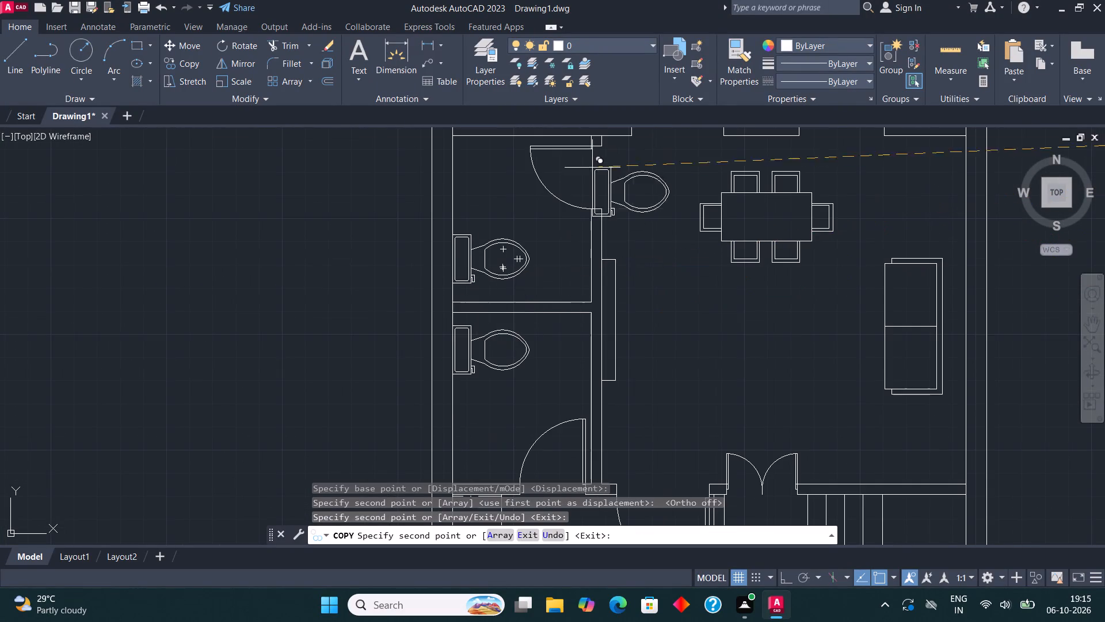
key("Escape")
Scale the palm-leaf plant block east of the plan down to roughly the size of the toilet block.
scroll(405, 316, "down", 2)
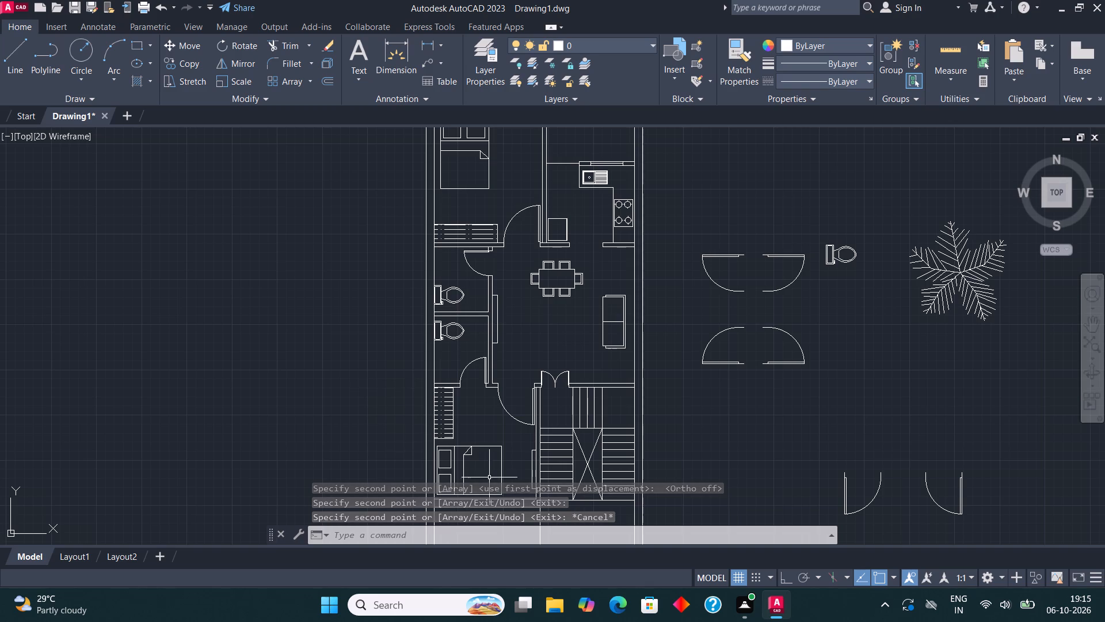
middle_click_drag(518, 390, 380, 395)
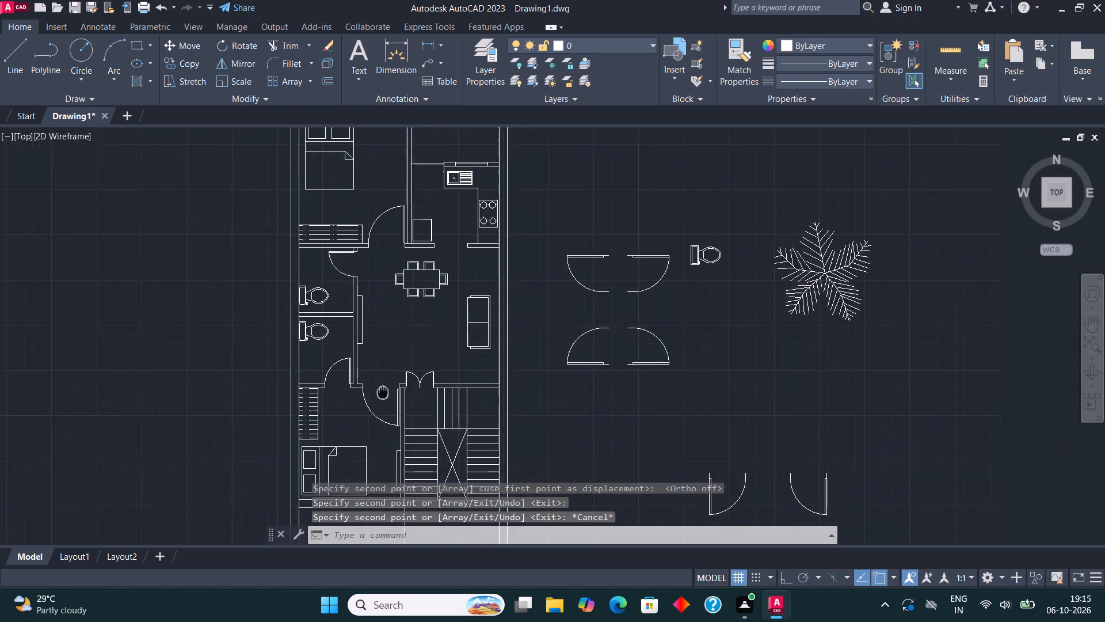
middle_click_drag(380, 395, 353, 473)
middle_click_drag(801, 386, 683, 396)
scroll(675, 385, "up", 1)
left_click(664, 361)
left_click(550, 266)
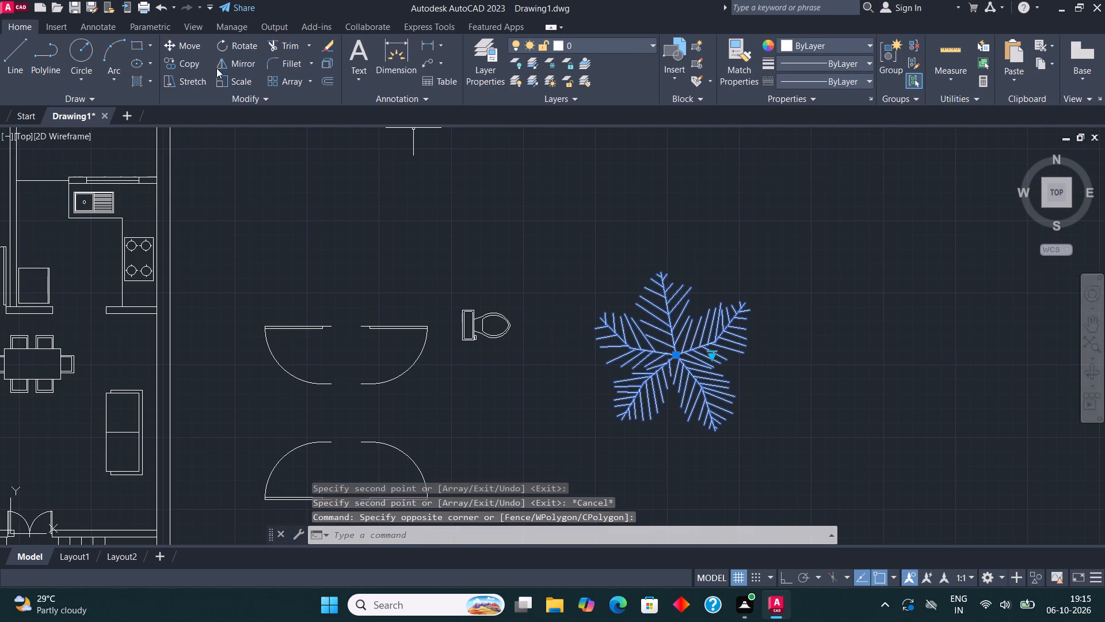
left_click(242, 84)
left_click(650, 358)
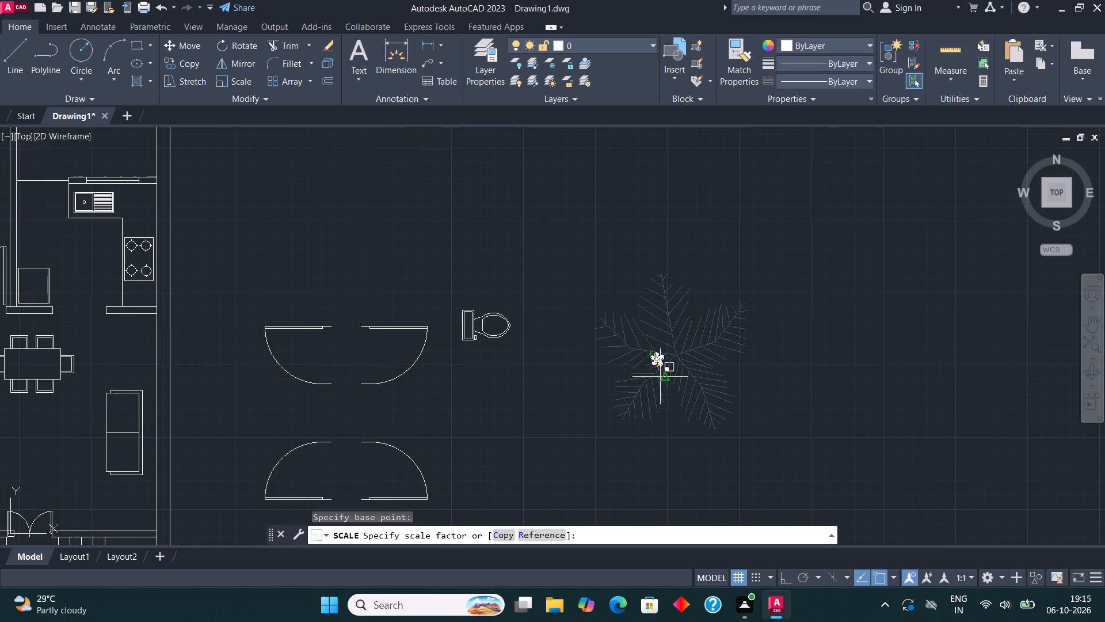
left_click(676, 388)
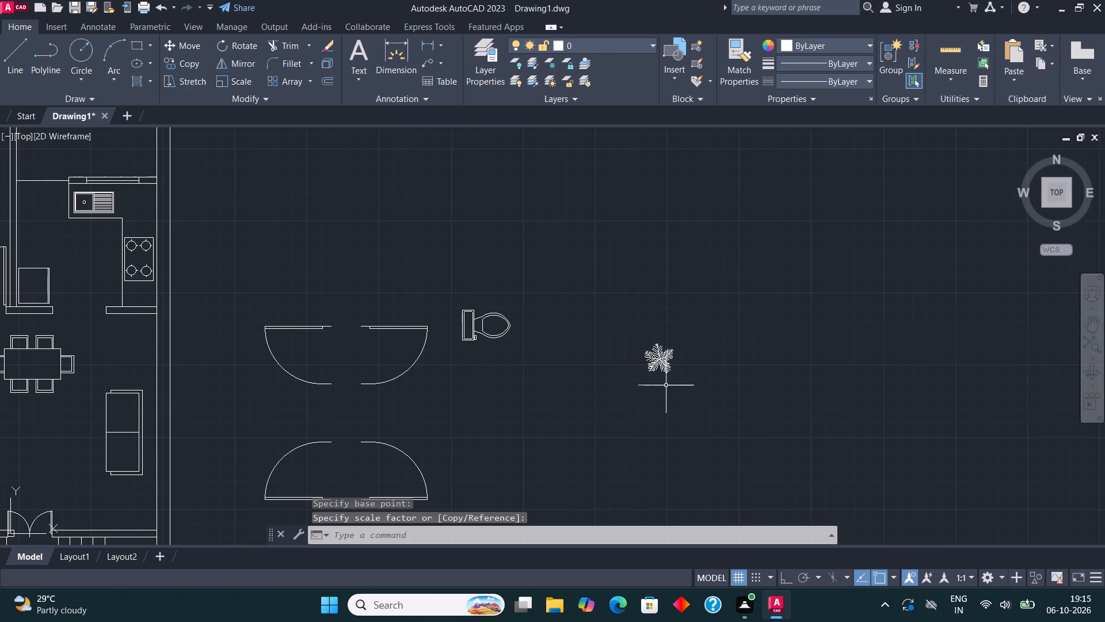
Copy the scaled plant block east of the plan to just north and just south of the hall sofa, along the east wall.
middle_click_drag(681, 396, 712, 402)
left_click(703, 354)
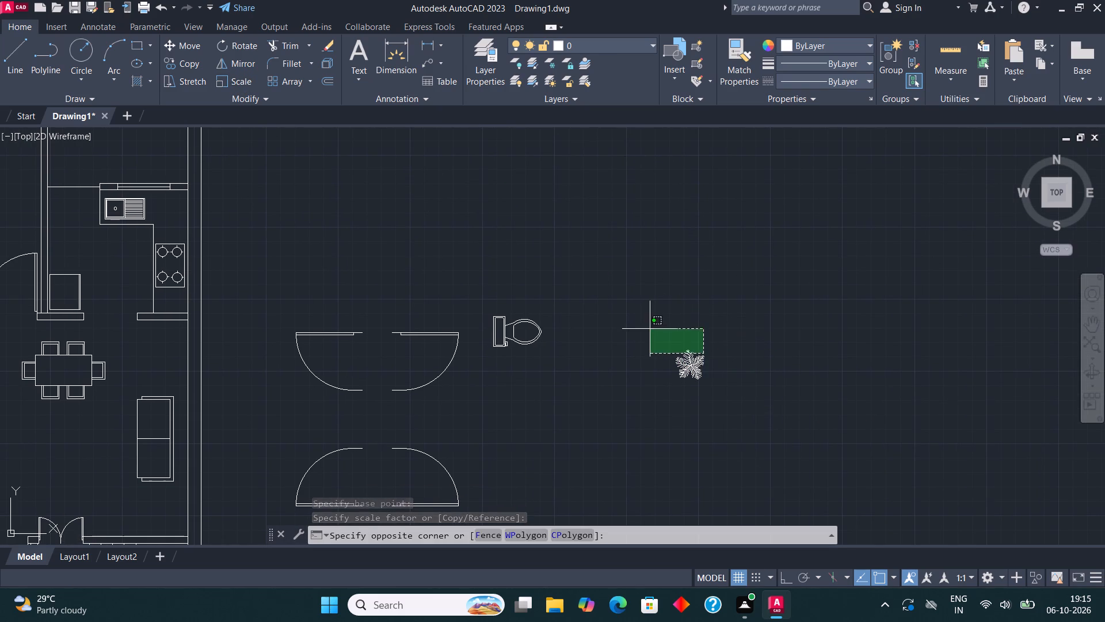
left_click(649, 322)
left_click(190, 63)
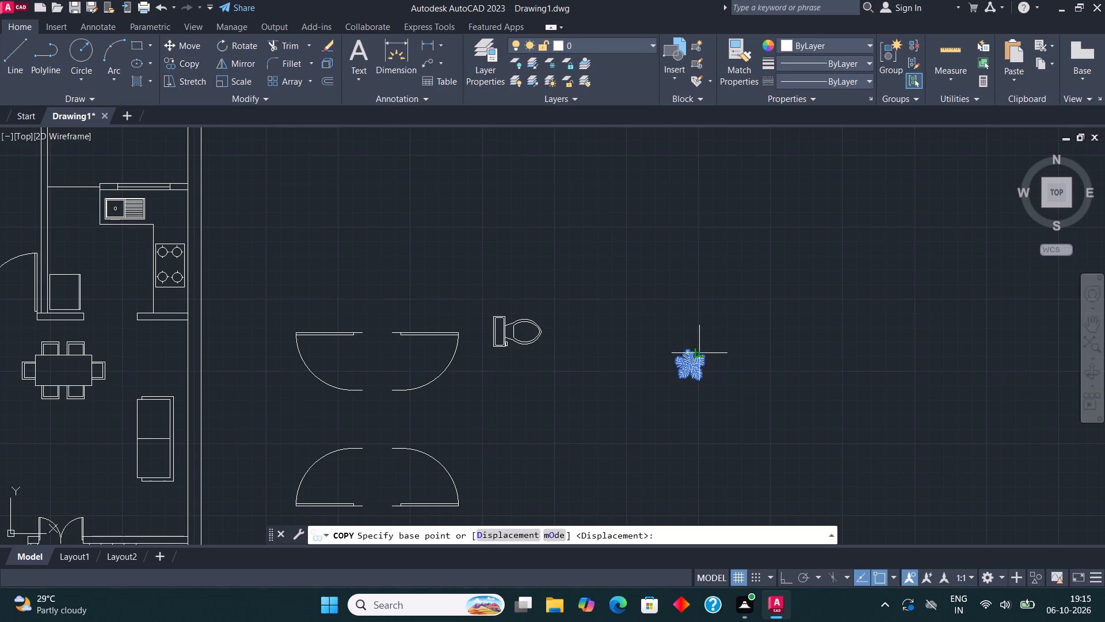
left_click(680, 357)
scroll(723, 290, "down", 1)
scroll(380, 345, "up", 3)
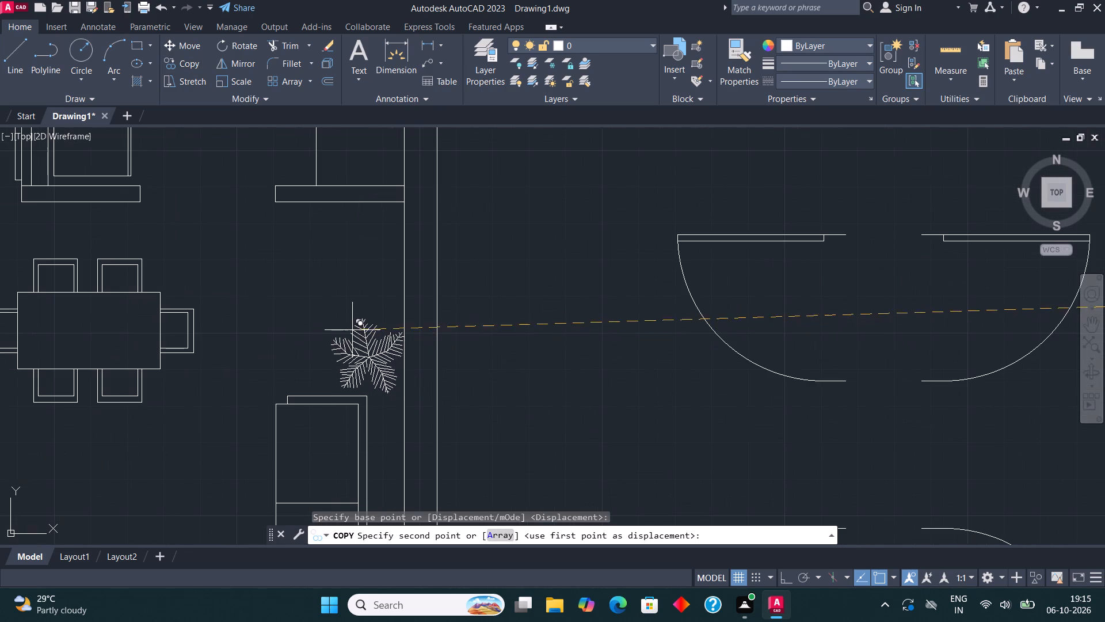
left_click(333, 320)
scroll(391, 233, "down", 4)
scroll(376, 320, "up", 1)
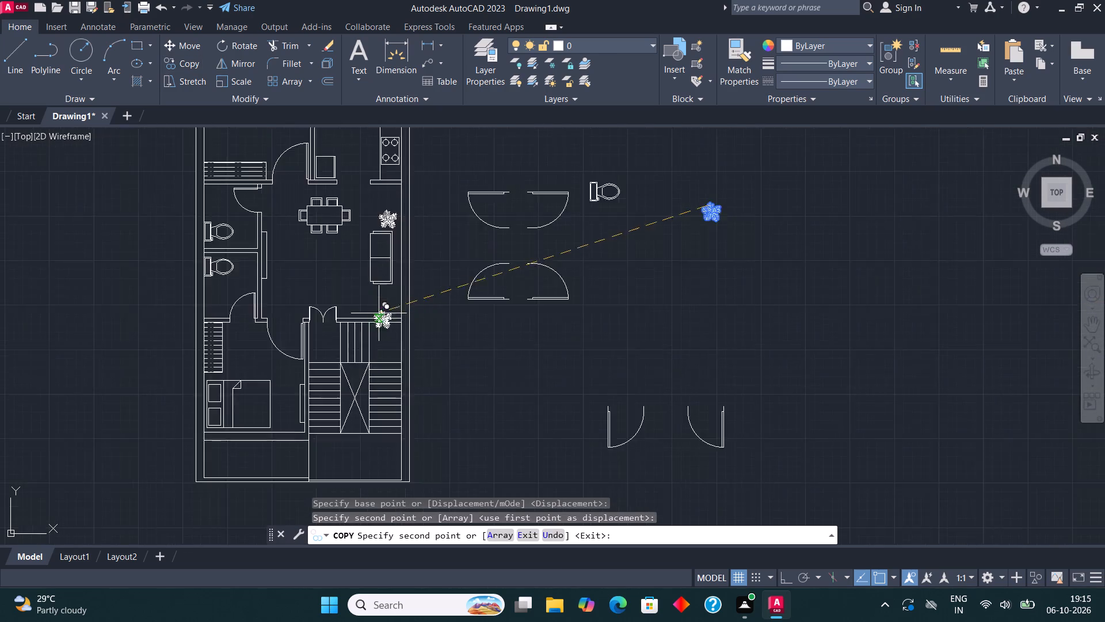
scroll(379, 312, "up", 4)
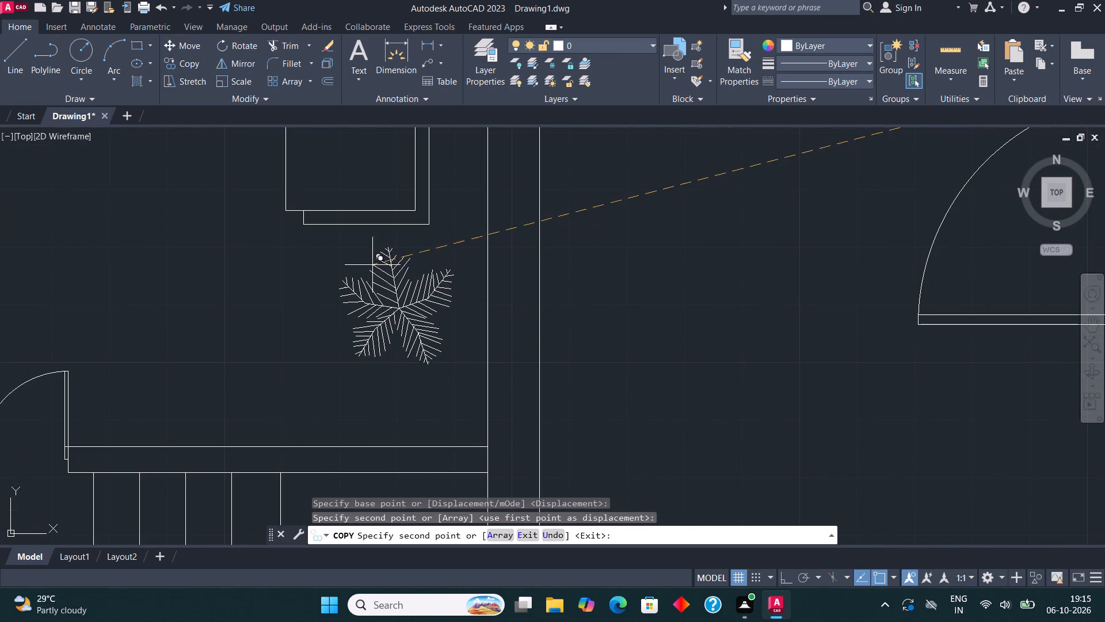
left_click(364, 256)
key("Escape")
Draw a thin rectangle across the south outer wall below the staircase and trim the inner wall line inside it.
scroll(493, 329, "down", 1)
scroll(546, 279, "down", 2)
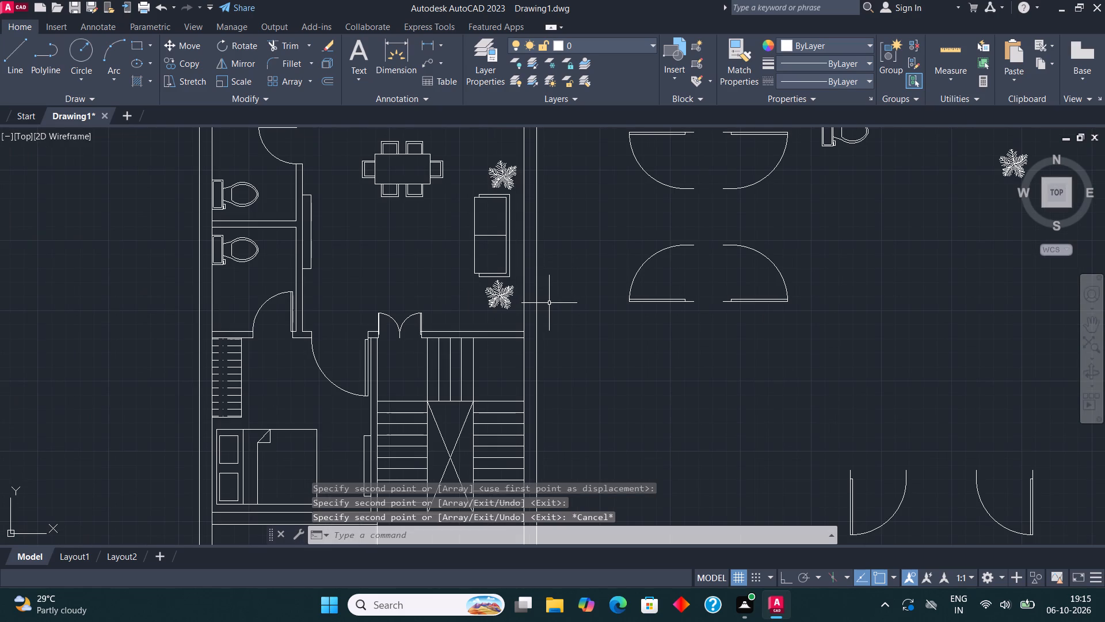
middle_click_drag(498, 270, 589, 240)
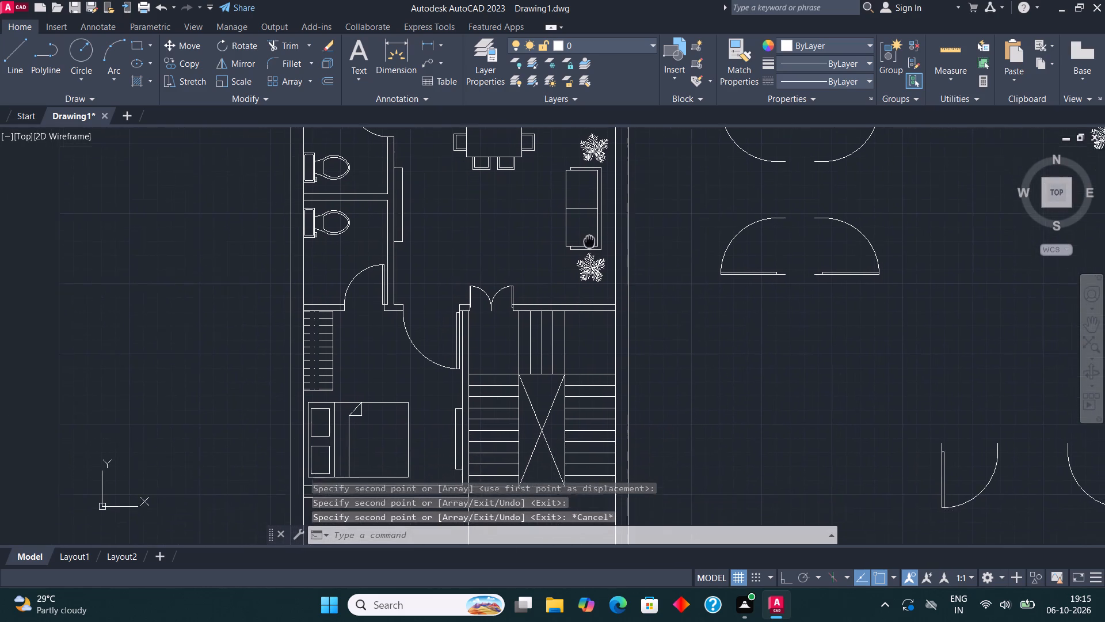
middle_click_drag(589, 240, 639, 101)
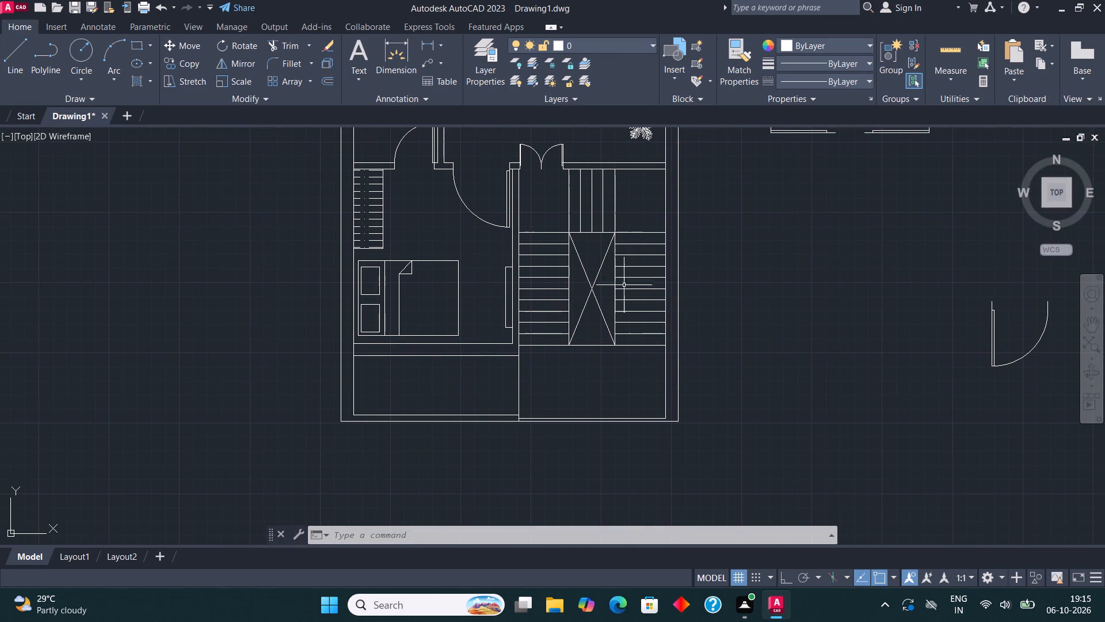
middle_click_drag(619, 317, 578, 256)
scroll(562, 375, "up", 4)
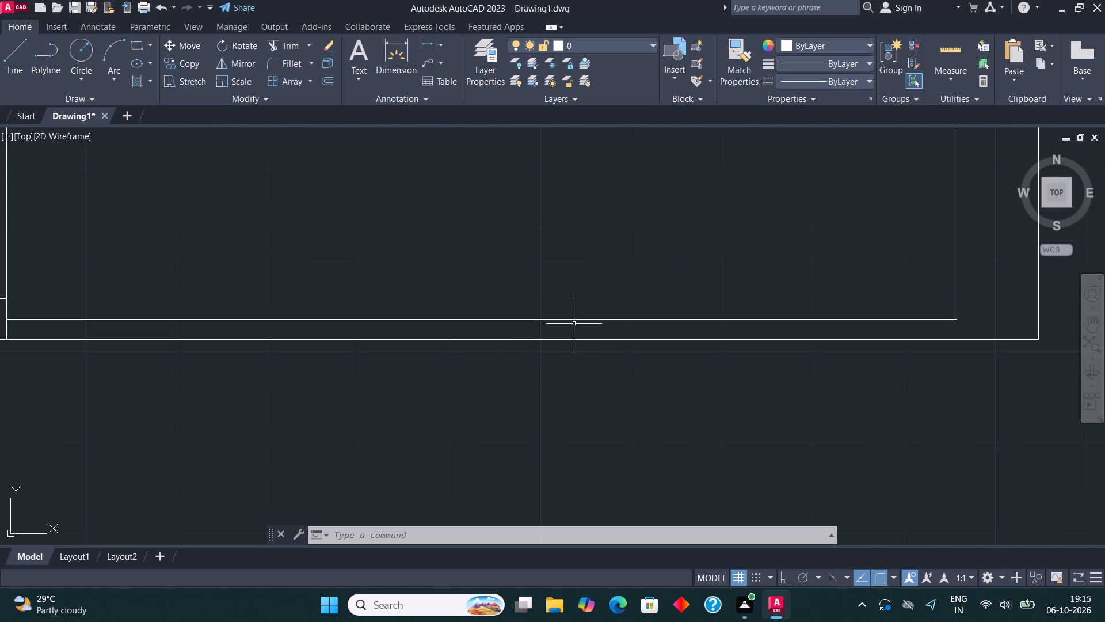
left_click(137, 48)
scroll(303, 314, "down", 1)
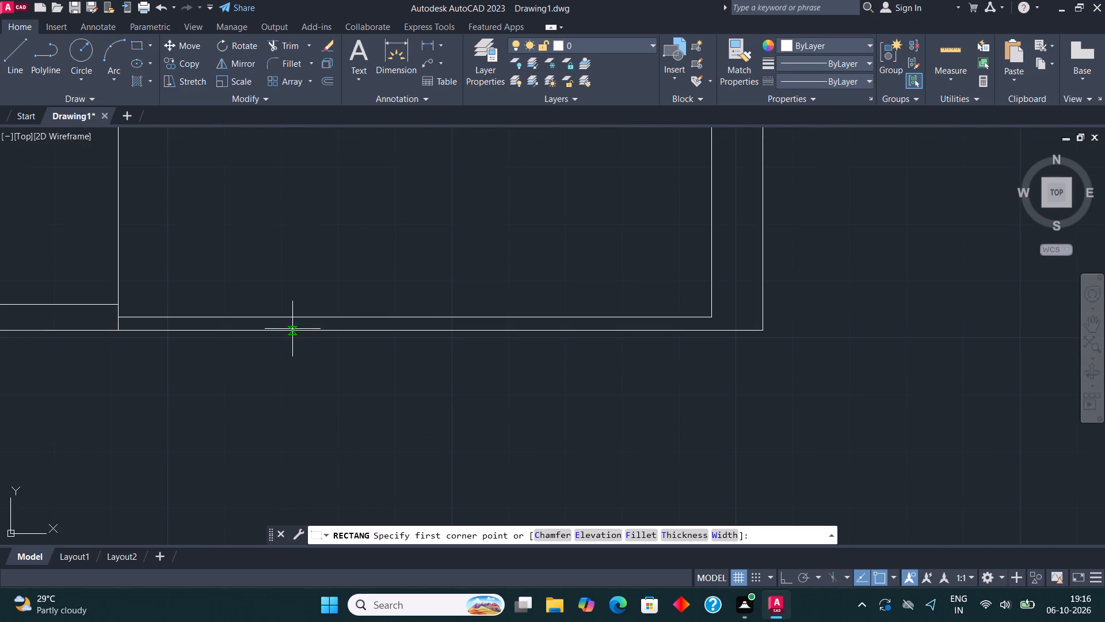
left_click(294, 330)
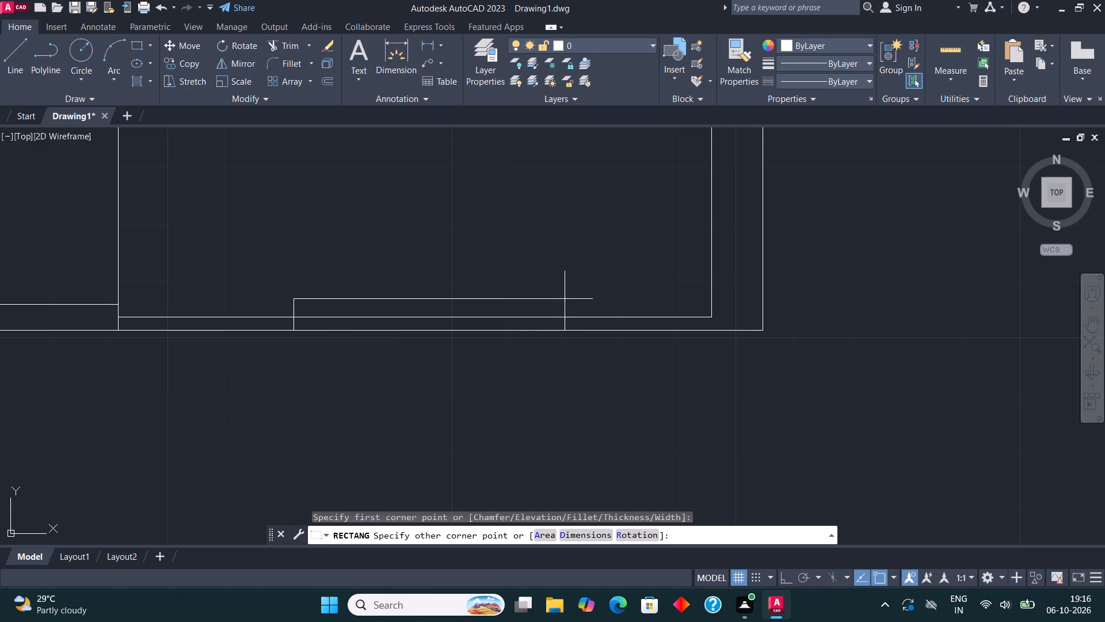
left_click(583, 301)
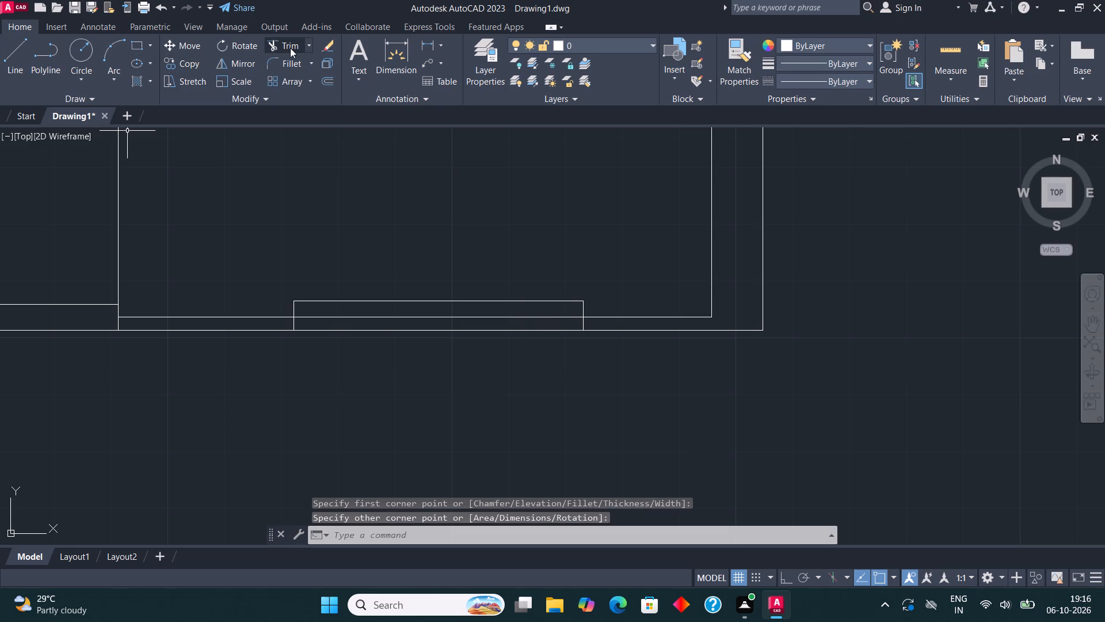
left_click(290, 48)
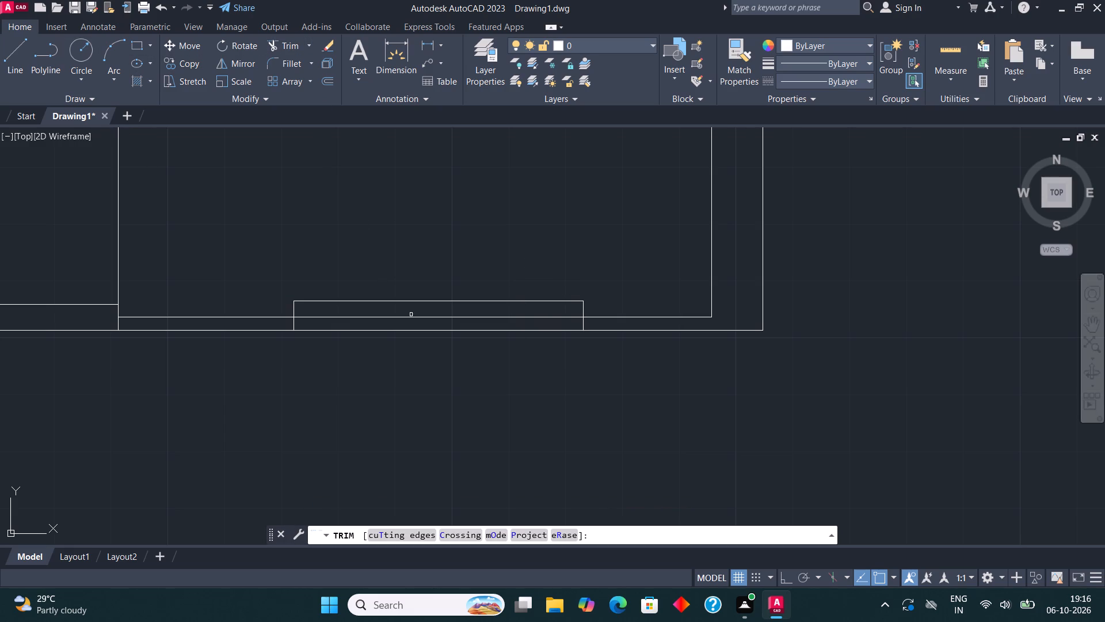
left_click(414, 317)
scroll(405, 382, "down", 1)
key("Escape")
Draw a horizontal line eastward across the middle of the short northern stair flight, ending with a diagonal arrowhead stroke back to the adjacent tread line.
middle_click_drag(422, 377, 447, 392)
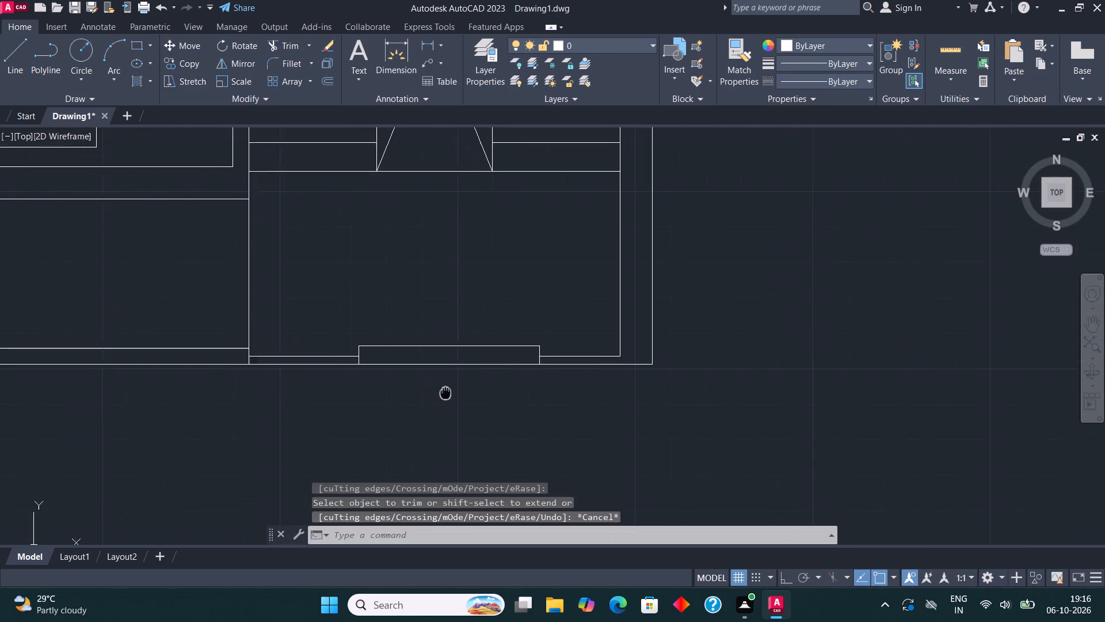
middle_click_drag(447, 392, 467, 405)
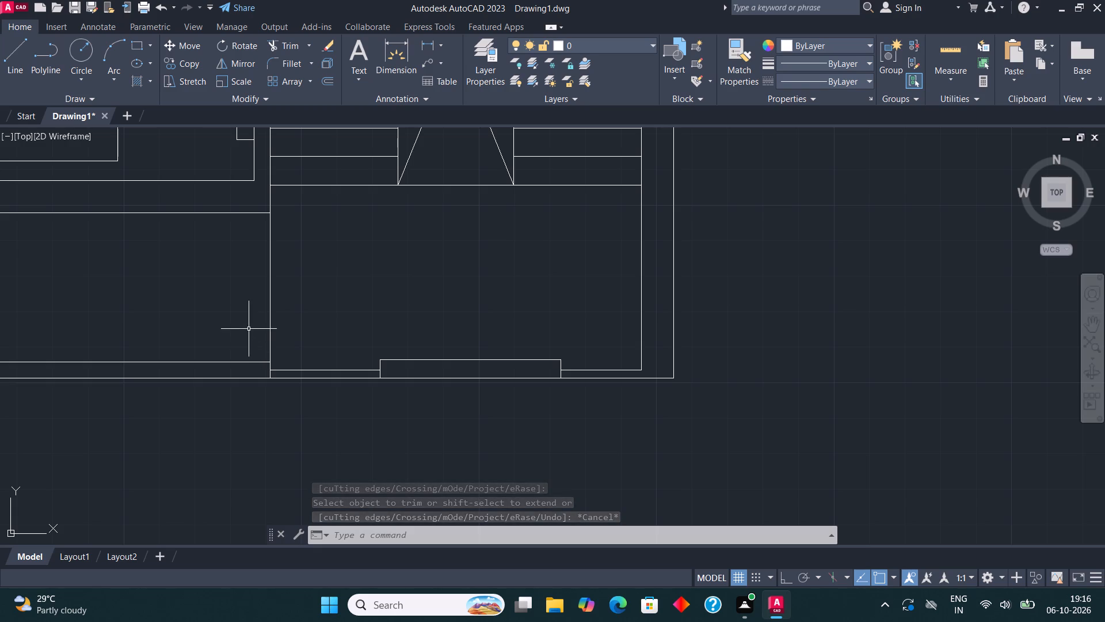
middle_click_drag(245, 326, 275, 434)
middle_click_drag(318, 242, 364, 530)
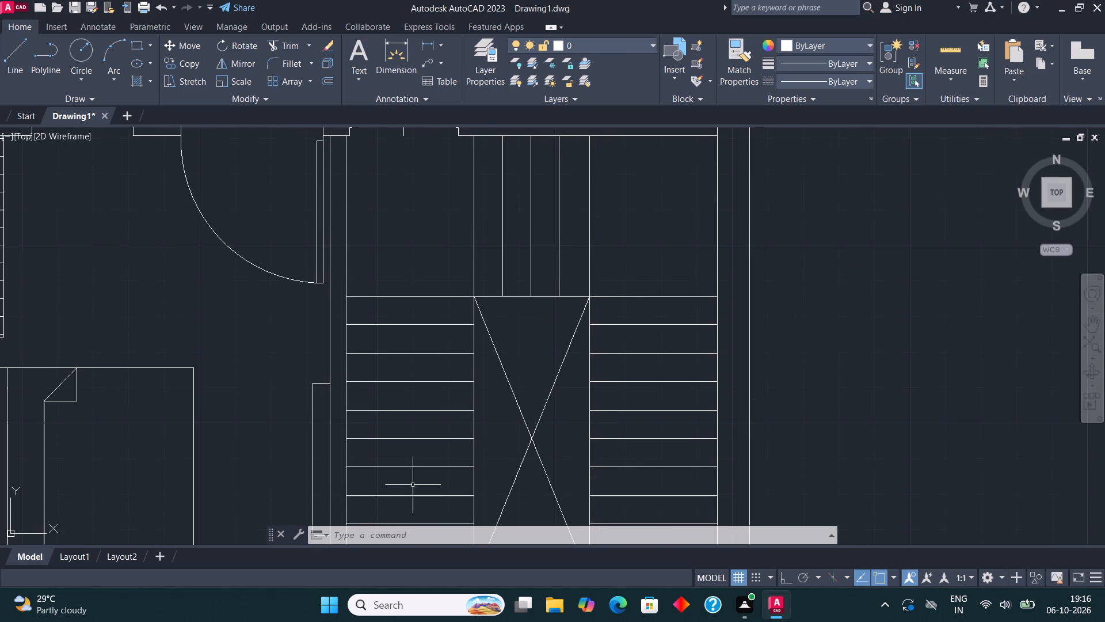
scroll(628, 166, "up", 1)
middle_click_drag(626, 176, 615, 251)
left_click(8, 48)
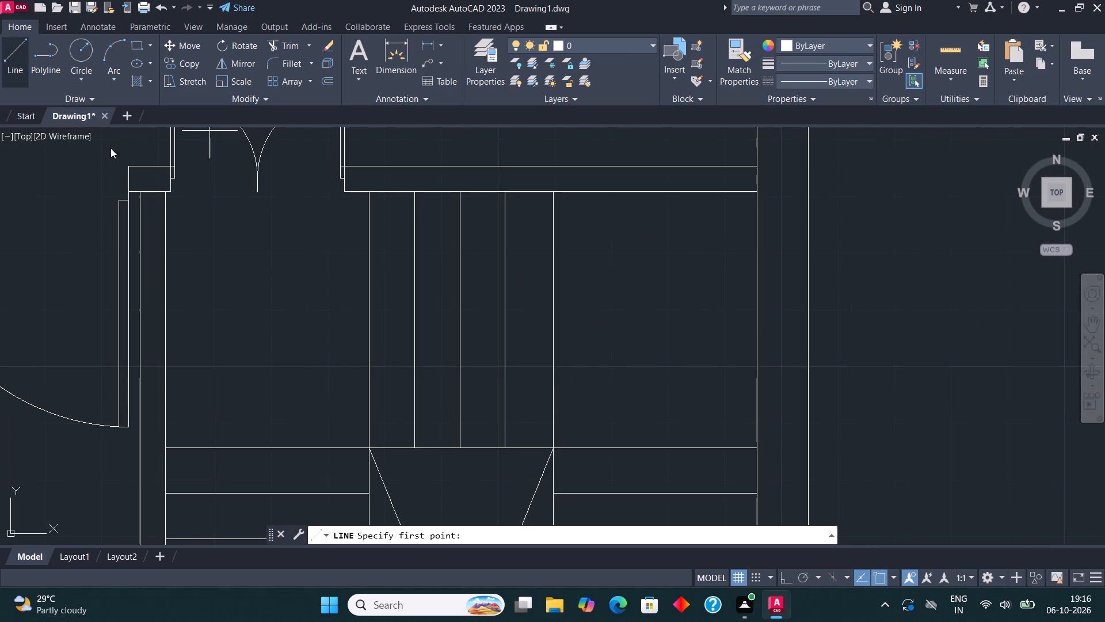
left_click(371, 320)
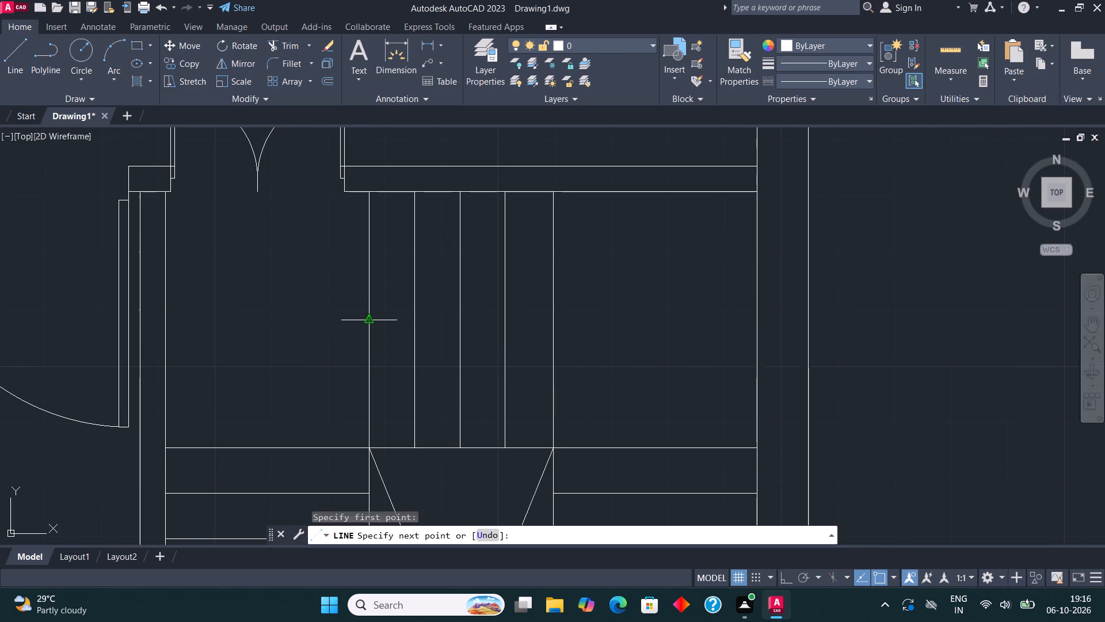
left_click(554, 318)
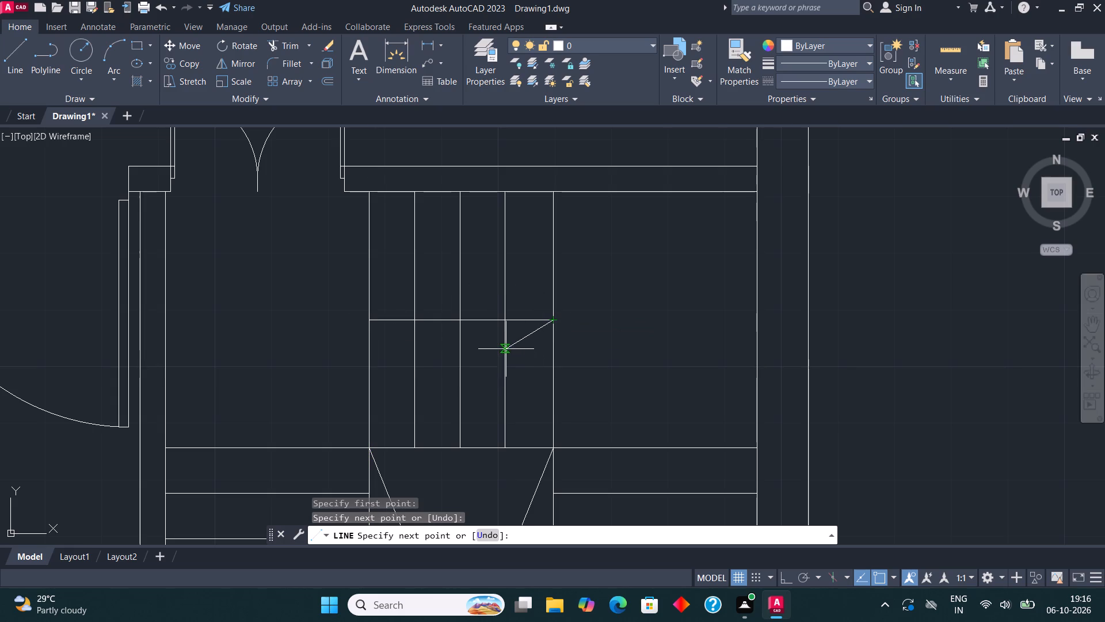
left_click(508, 351)
key("Escape")
With Ortho on, mirror the diagonal arrowhead stroke about the horizontal direction line, keeping the original stroke.
left_click(519, 341)
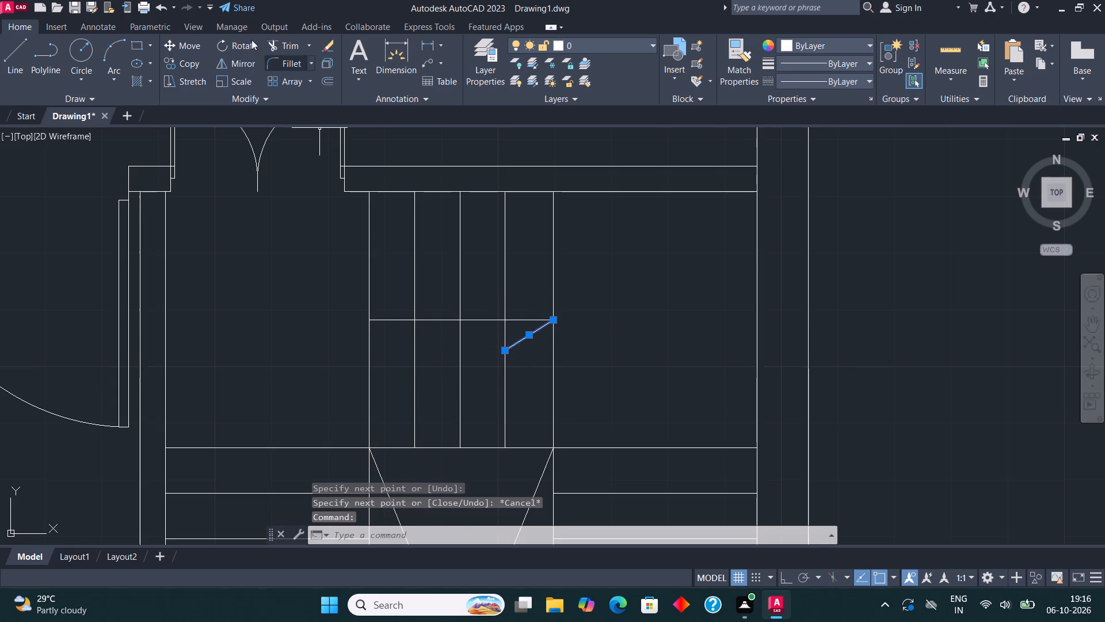
left_click(242, 65)
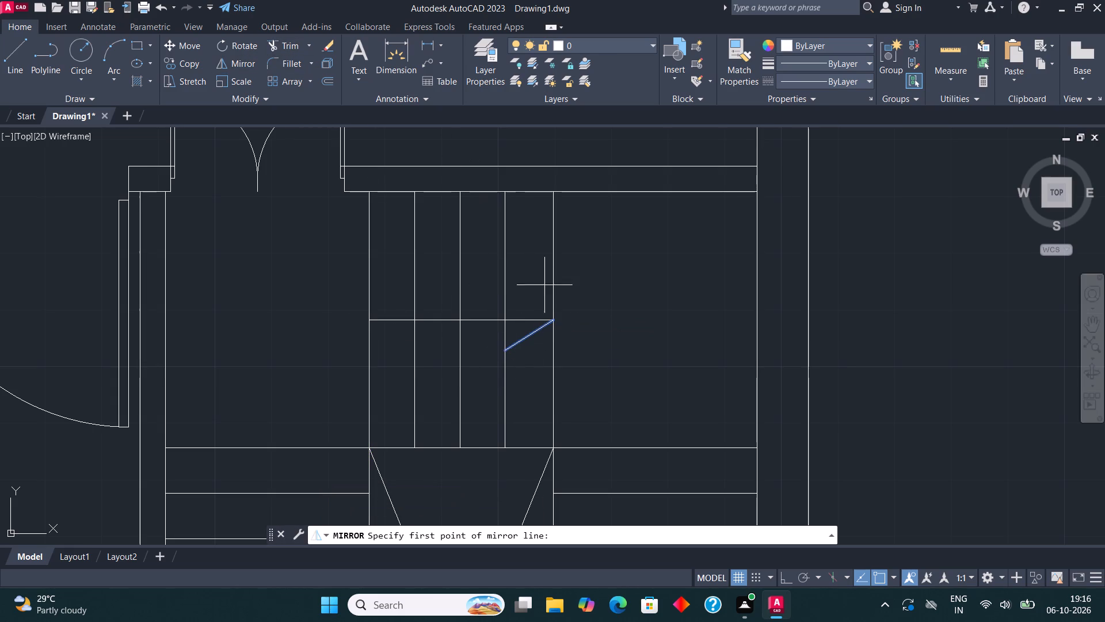
left_click(554, 320)
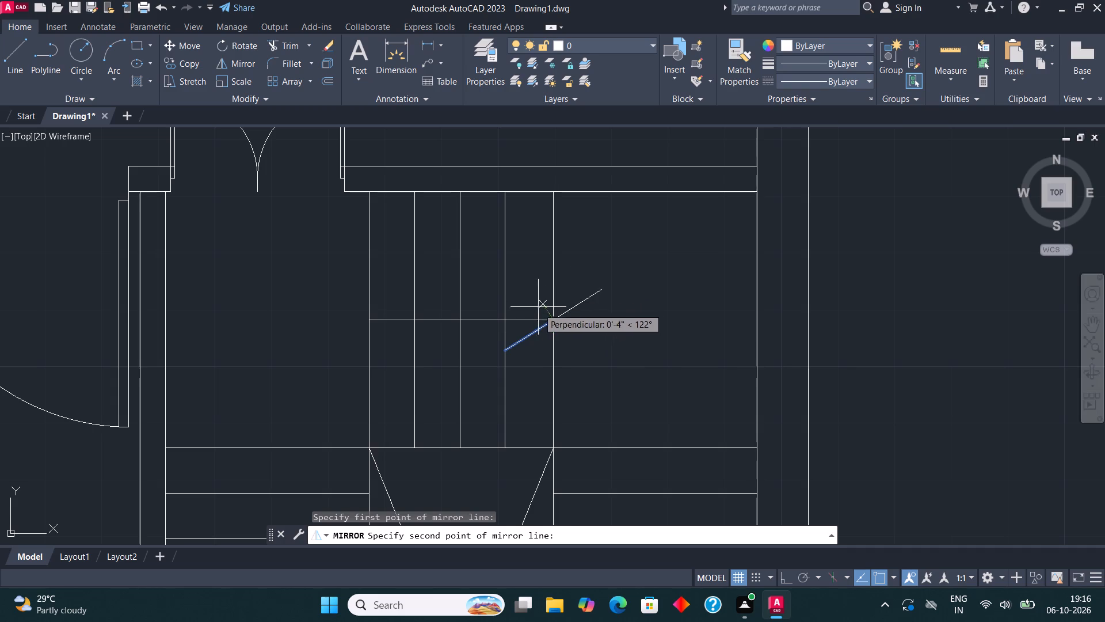
key("F8")
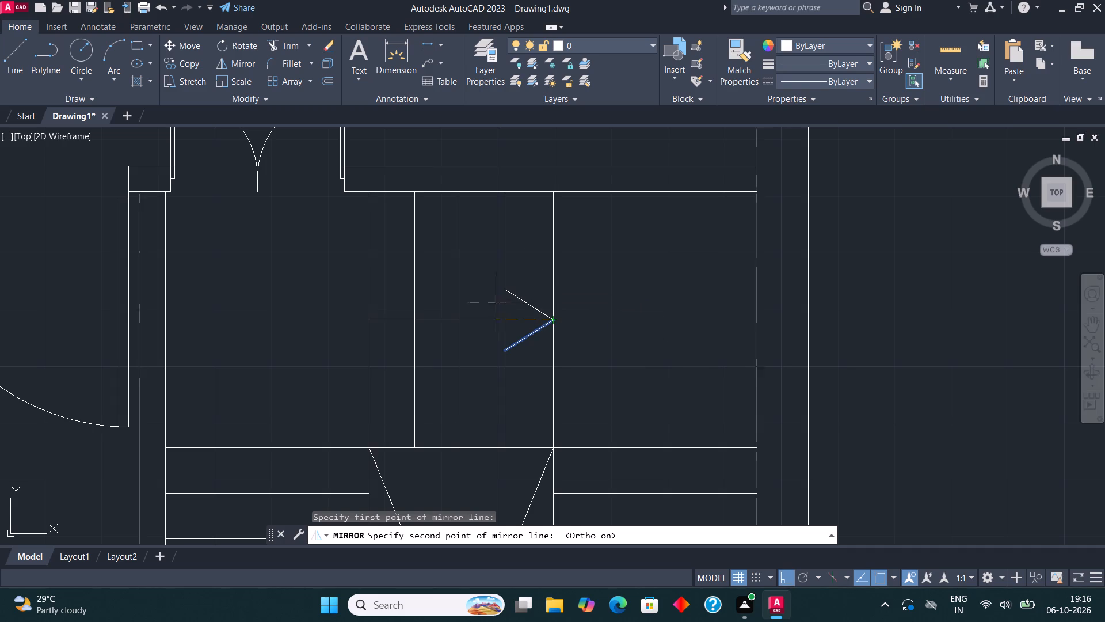
left_click(479, 305)
left_click(513, 540)
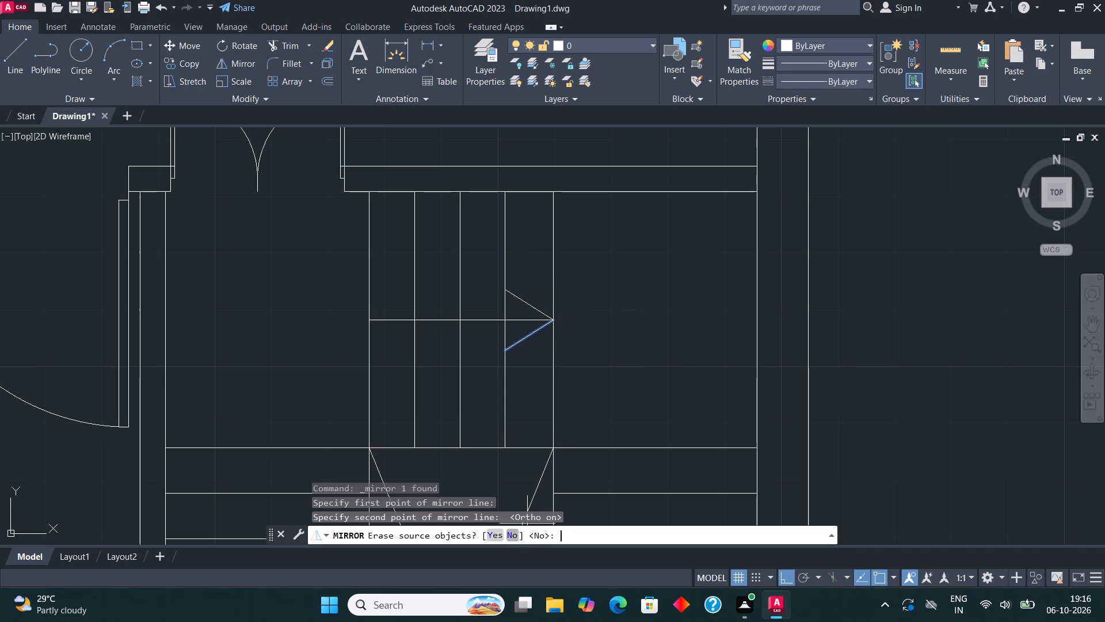
Fill both halves of the stair arrowhead with a SOLID hatch.
key("h")
key("Return")
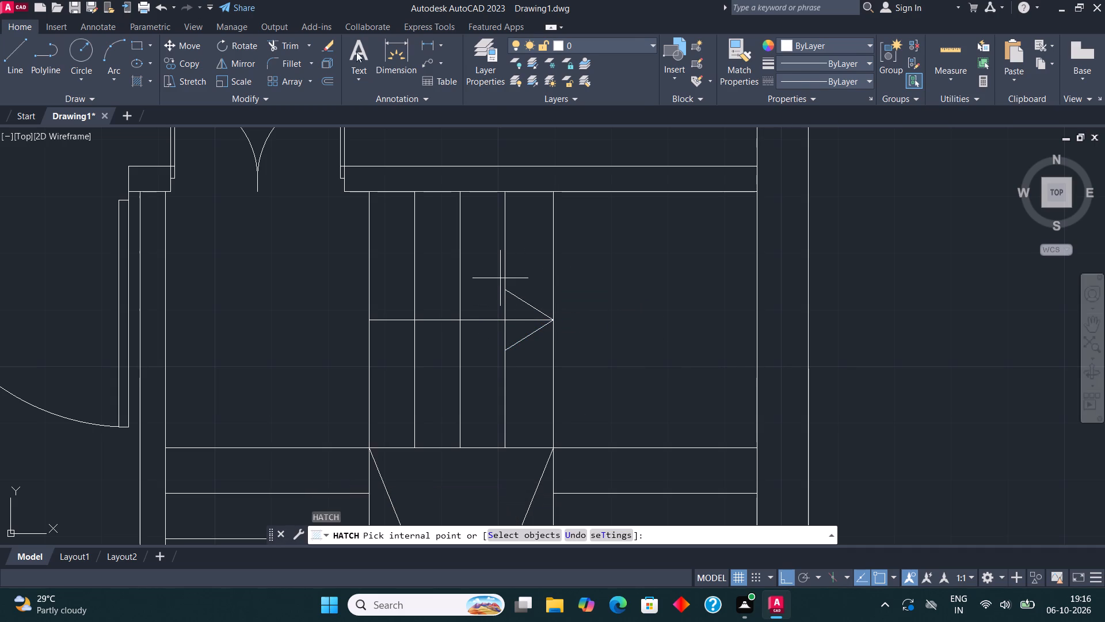
left_click(324, 42)
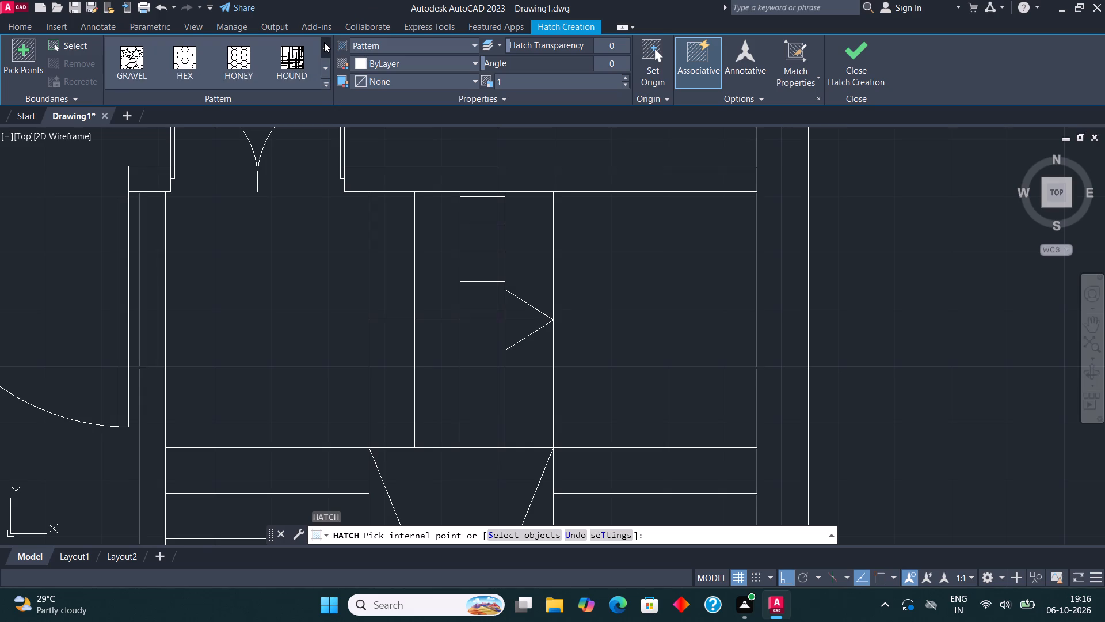
left_click(324, 42)
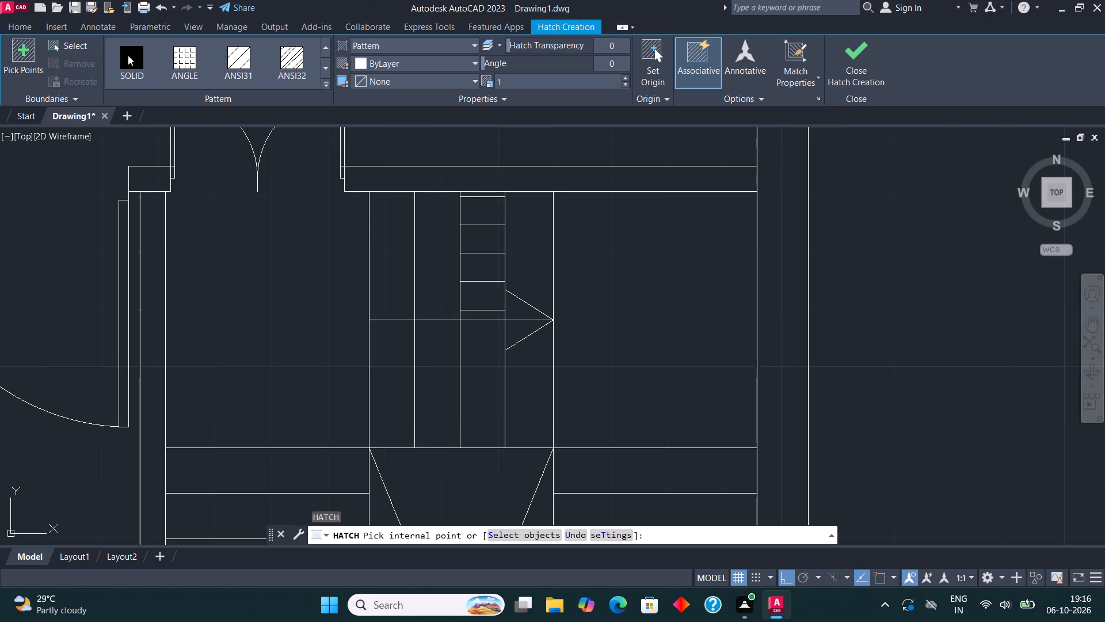
left_click(118, 50)
left_click(519, 328)
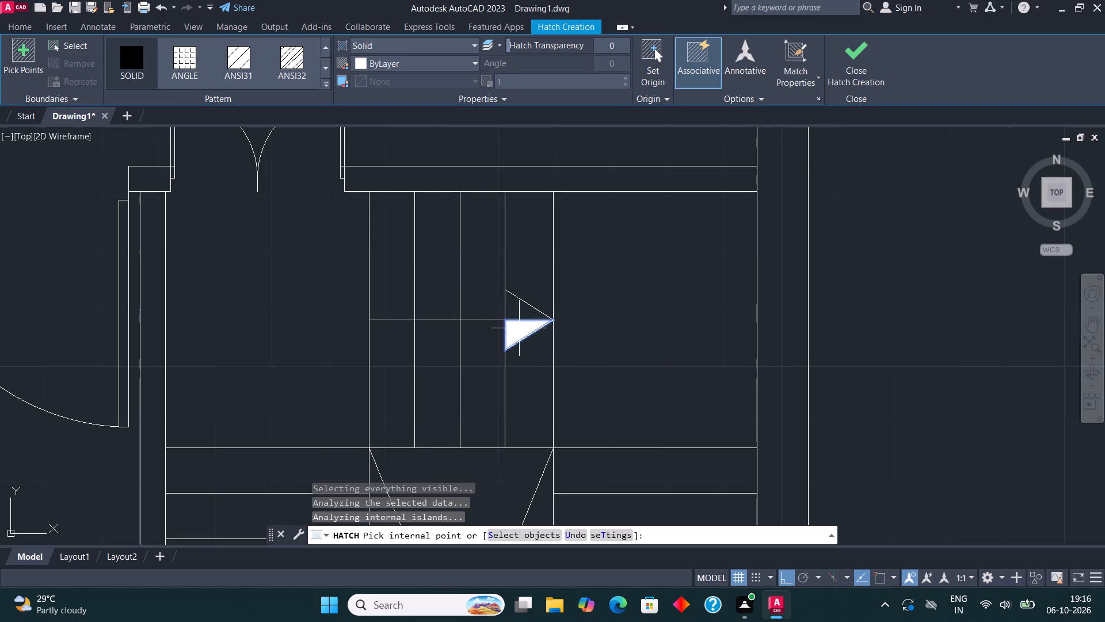
left_click(512, 310)
left_click(862, 54)
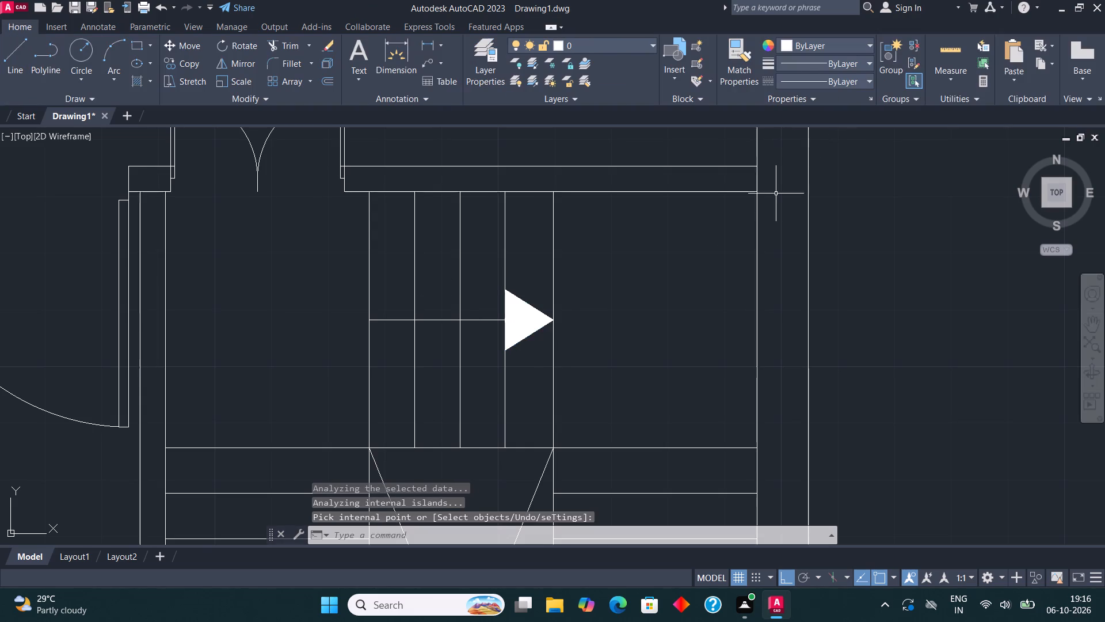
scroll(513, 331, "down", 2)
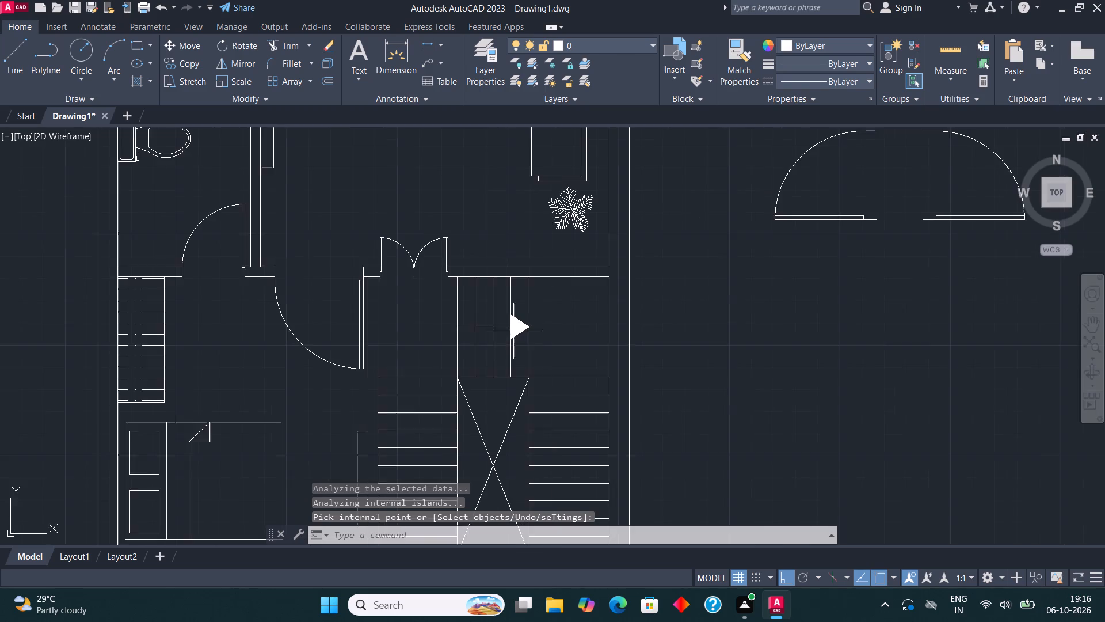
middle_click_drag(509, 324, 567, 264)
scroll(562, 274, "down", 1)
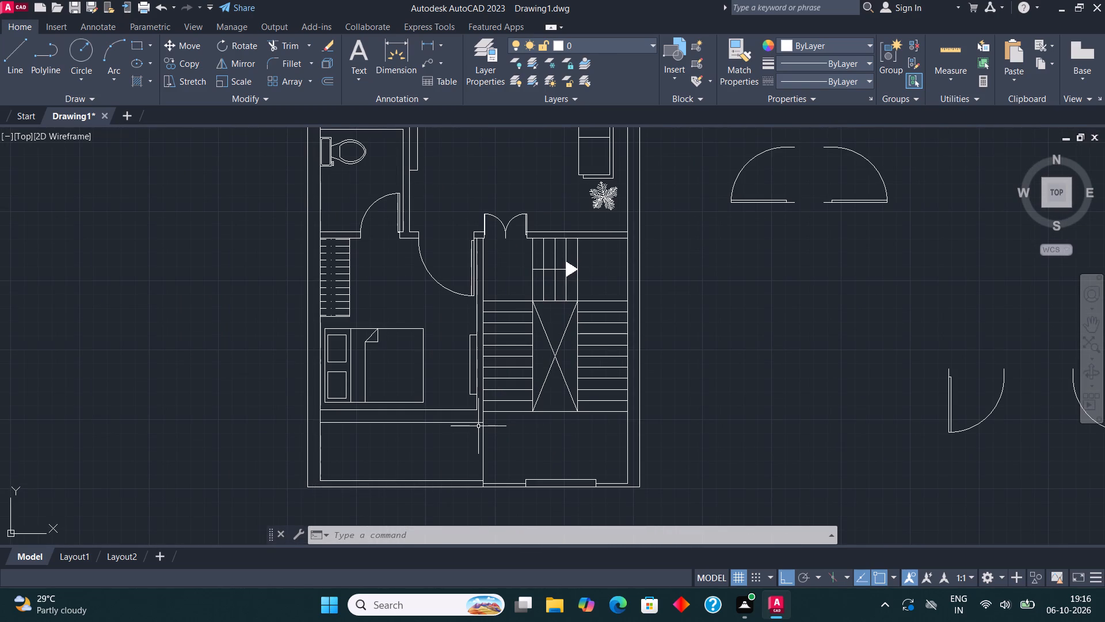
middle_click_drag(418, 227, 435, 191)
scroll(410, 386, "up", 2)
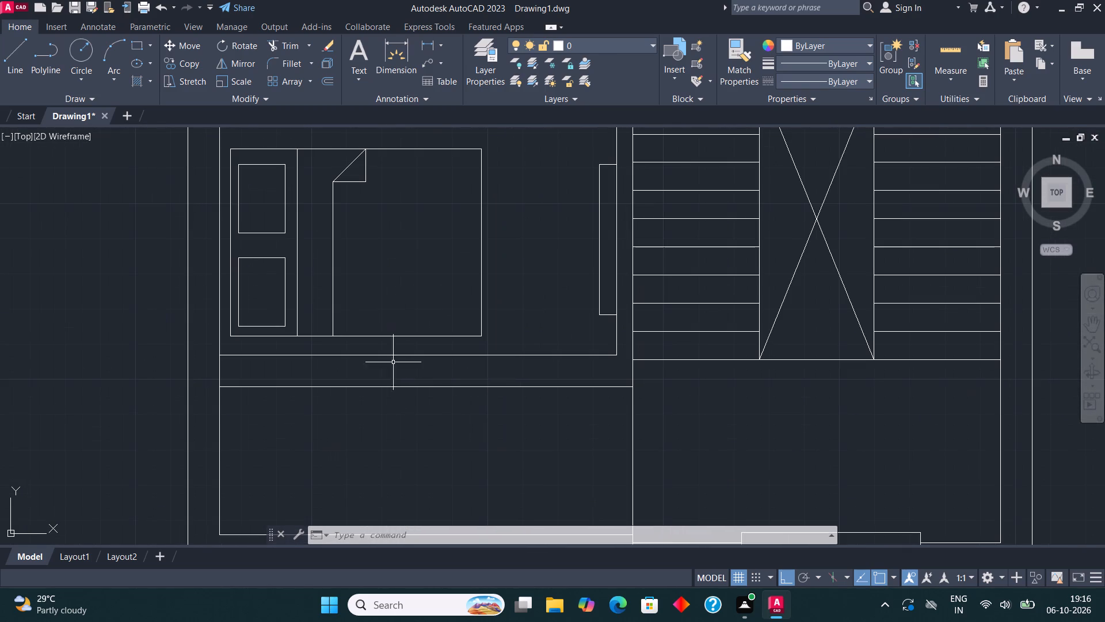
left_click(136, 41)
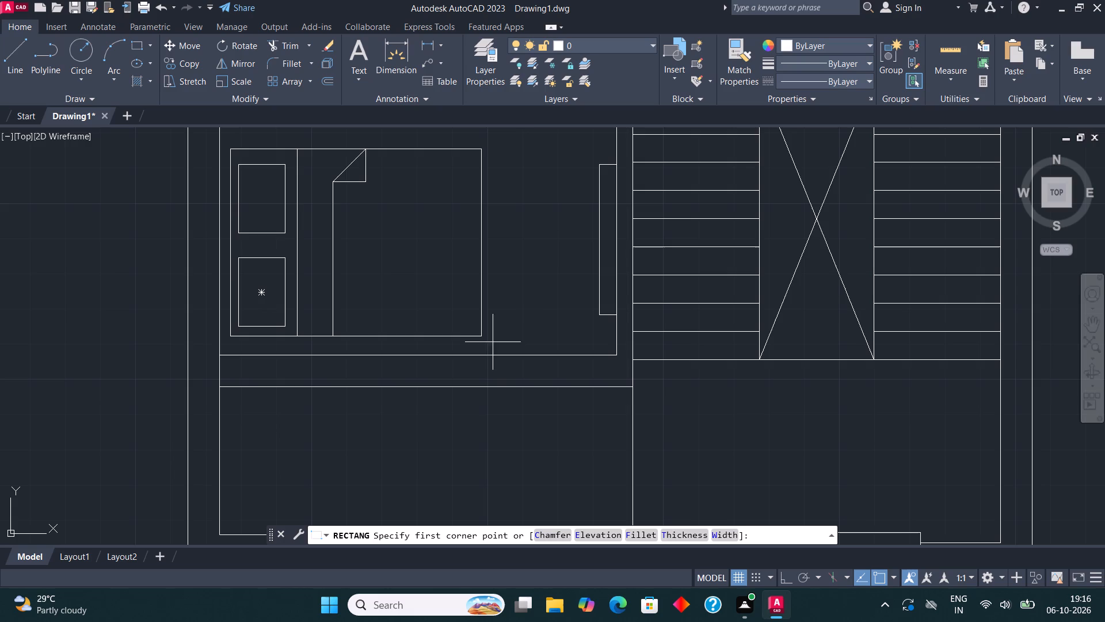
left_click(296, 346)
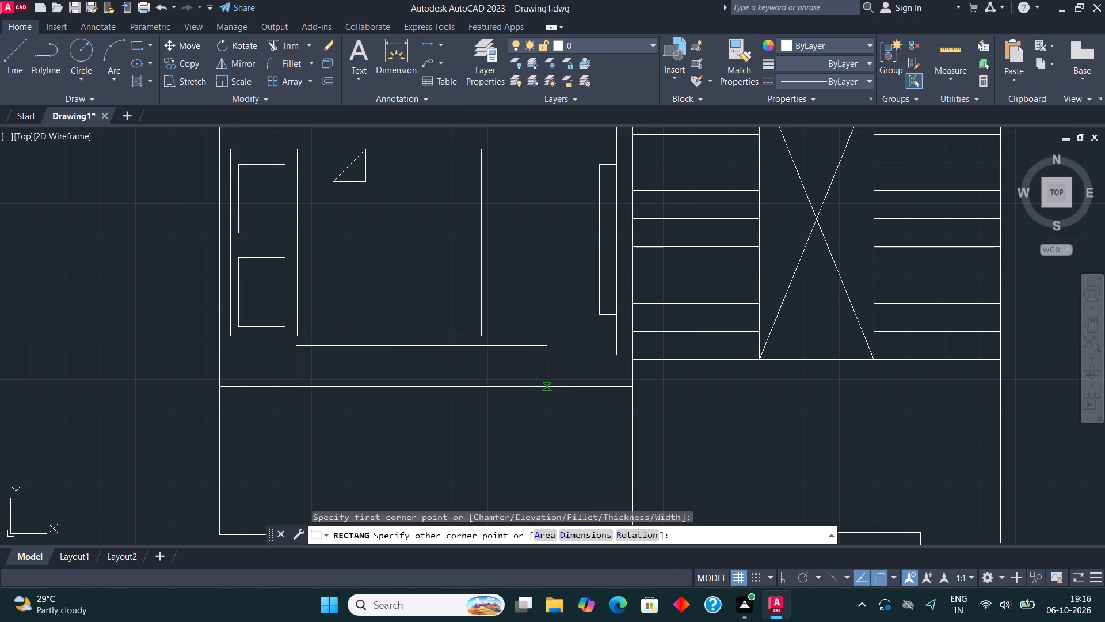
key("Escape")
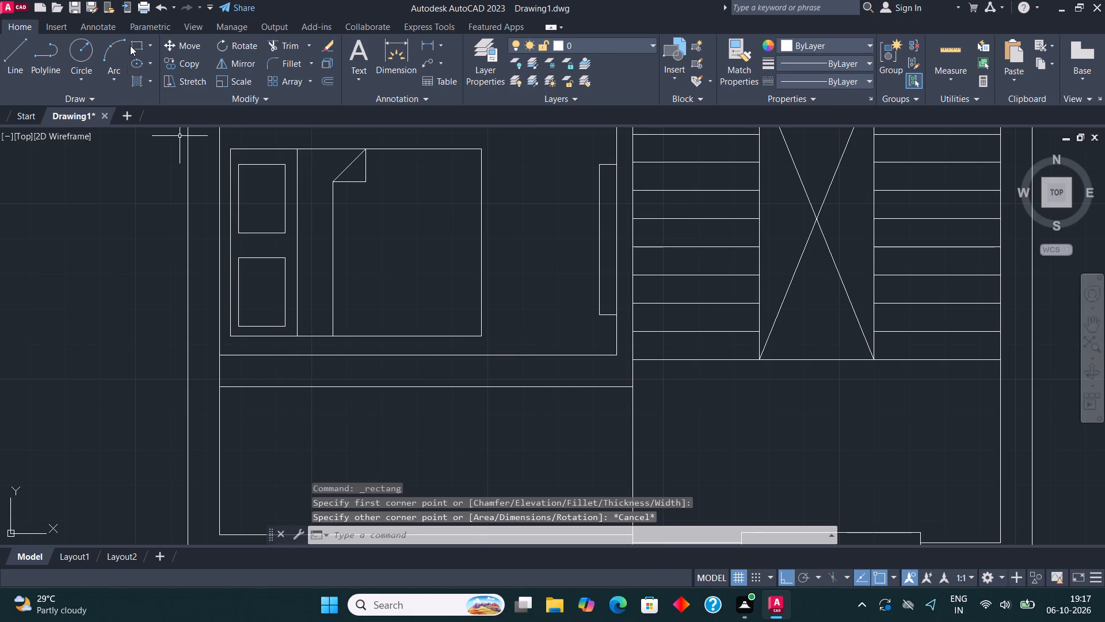
Draw a window in the southern bedroom's south wall, below the bed, as a wall-thick rectangle with a horizontal centre line.
left_click(136, 47)
left_click(294, 360)
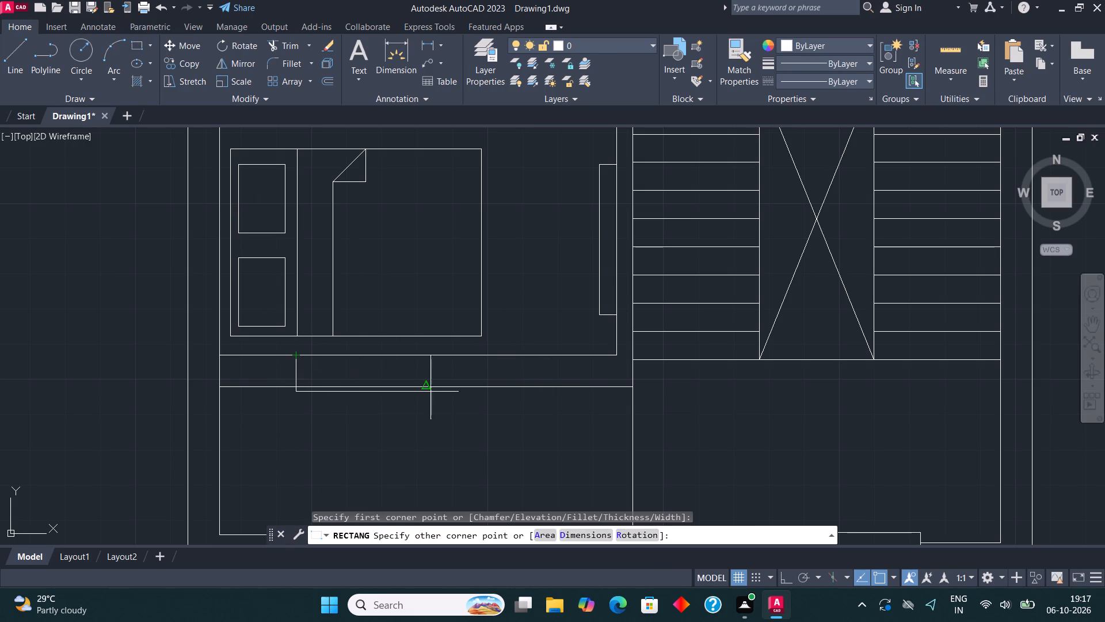
left_click(520, 386)
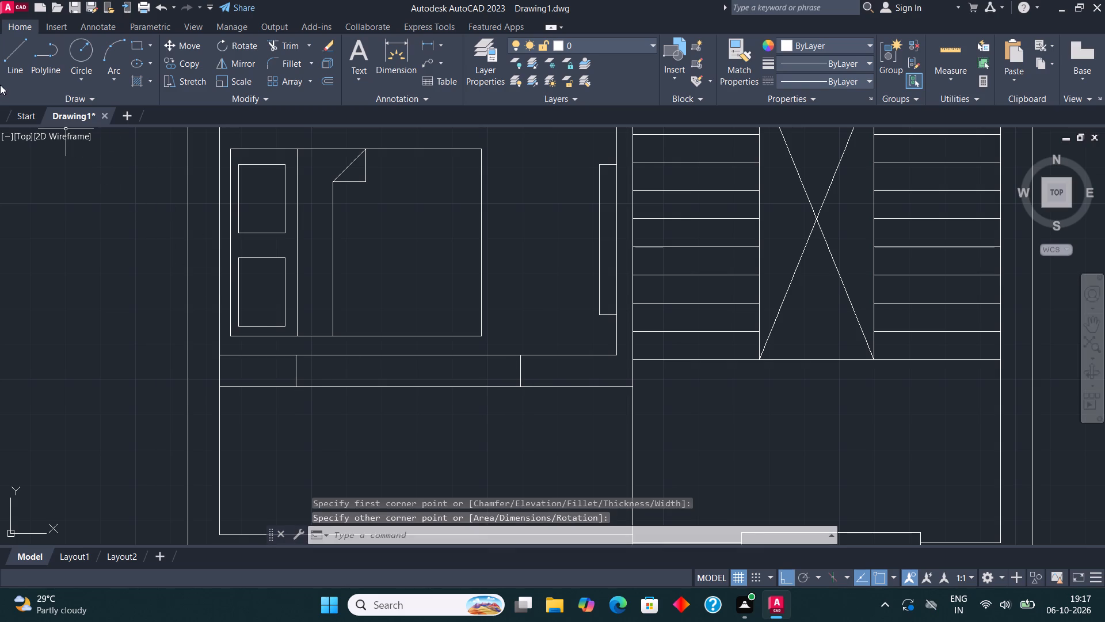
left_click(6, 50)
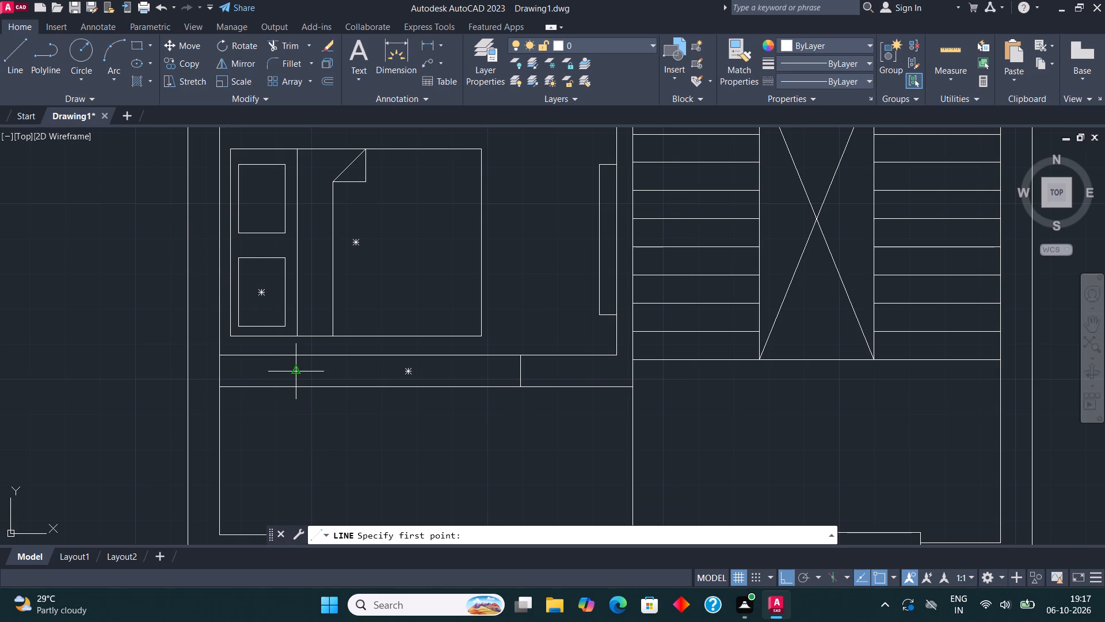
left_click(295, 372)
left_click(521, 370)
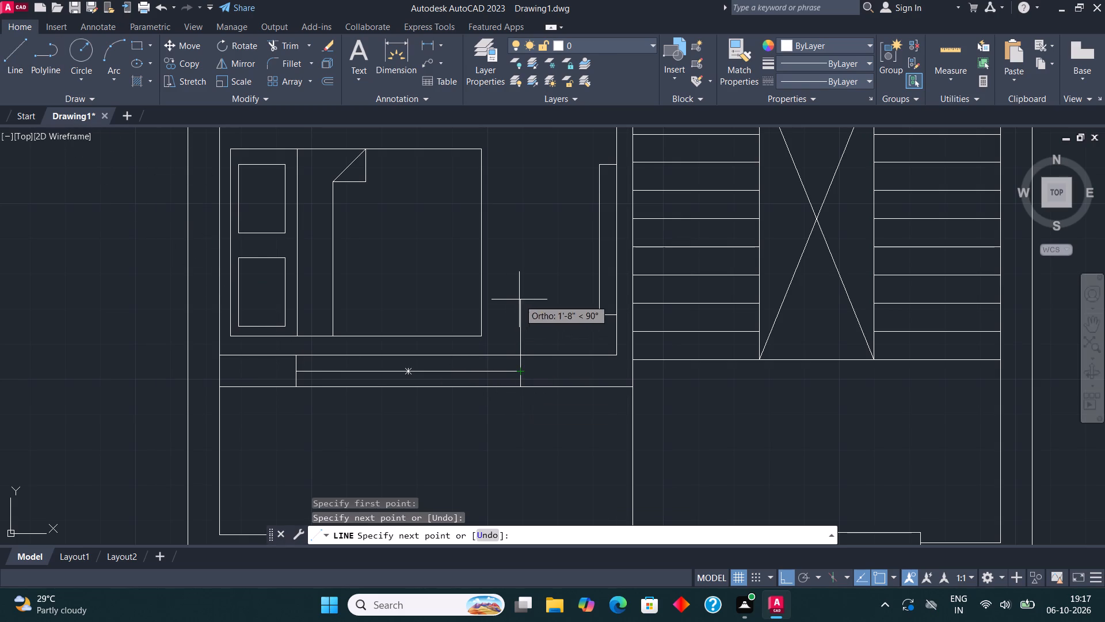
key("Escape")
Draw a wall-thick rectangle with a horizontal centre line in the partition wall between the two bathrooms.
scroll(523, 339, "down", 1)
middle_click_drag(445, 314, 490, 408)
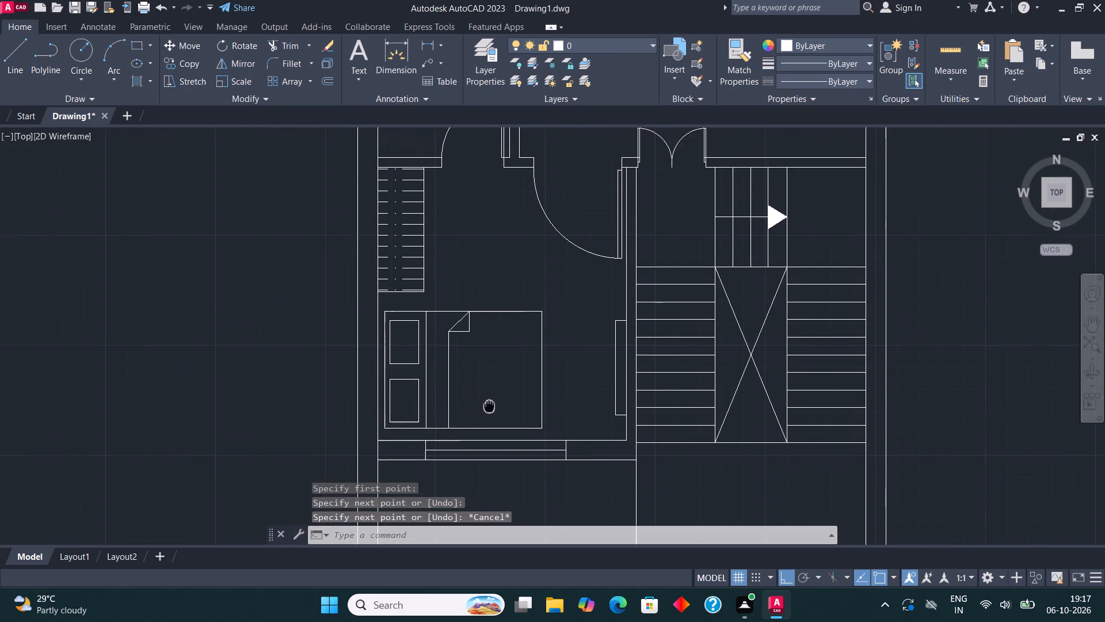
middle_click_drag(490, 408, 500, 461)
middle_click_drag(533, 348, 570, 526)
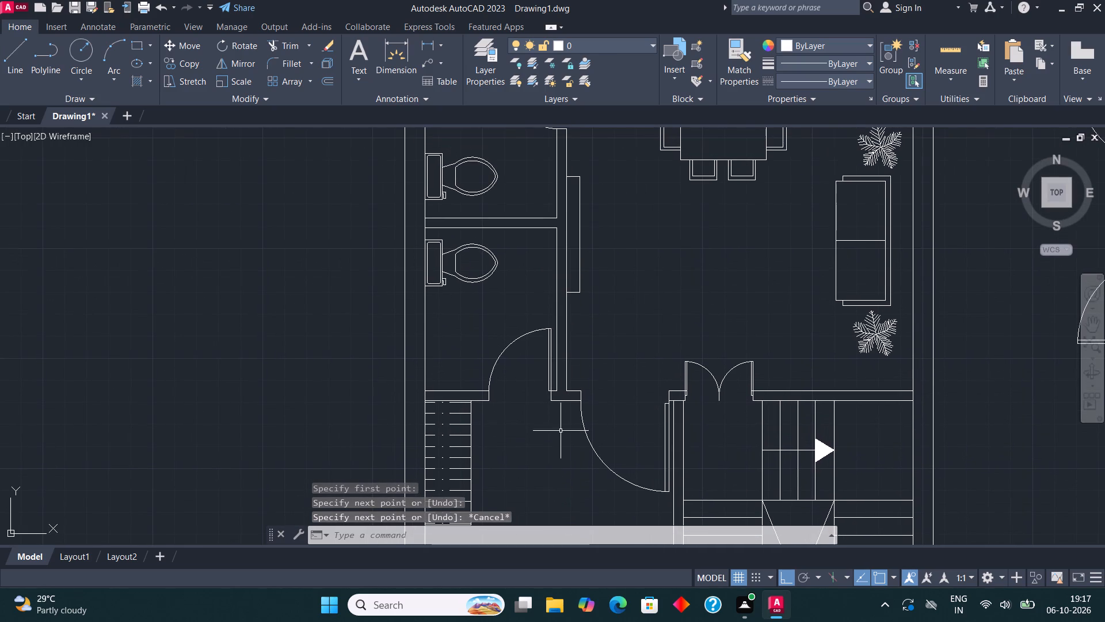
middle_click_drag(554, 325, 530, 387)
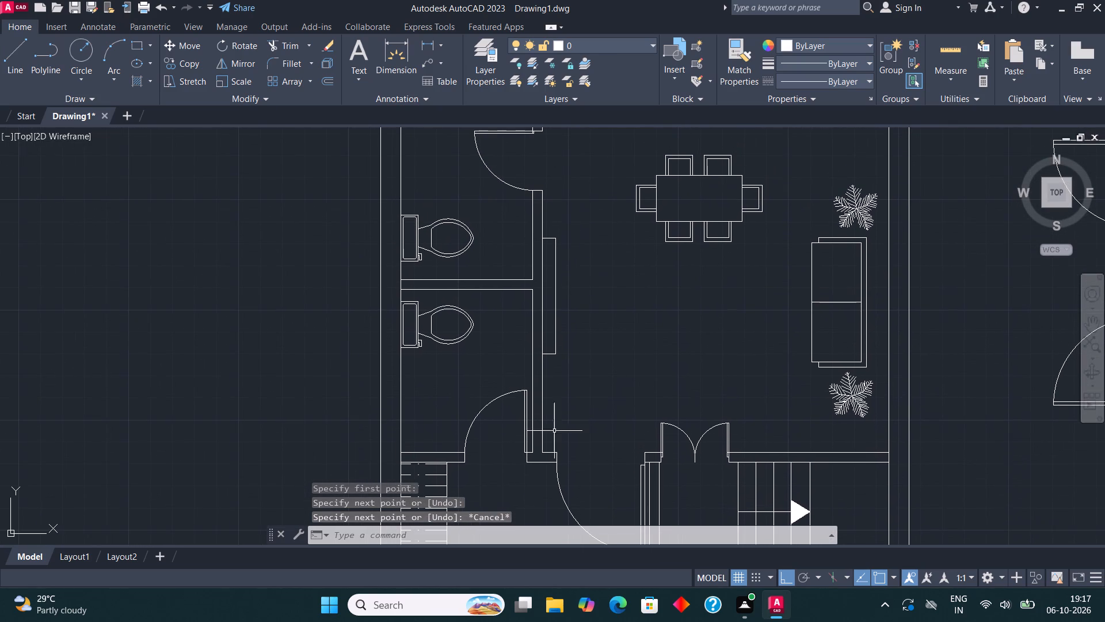
middle_click_drag(401, 238, 369, 298)
scroll(445, 332, "up", 2)
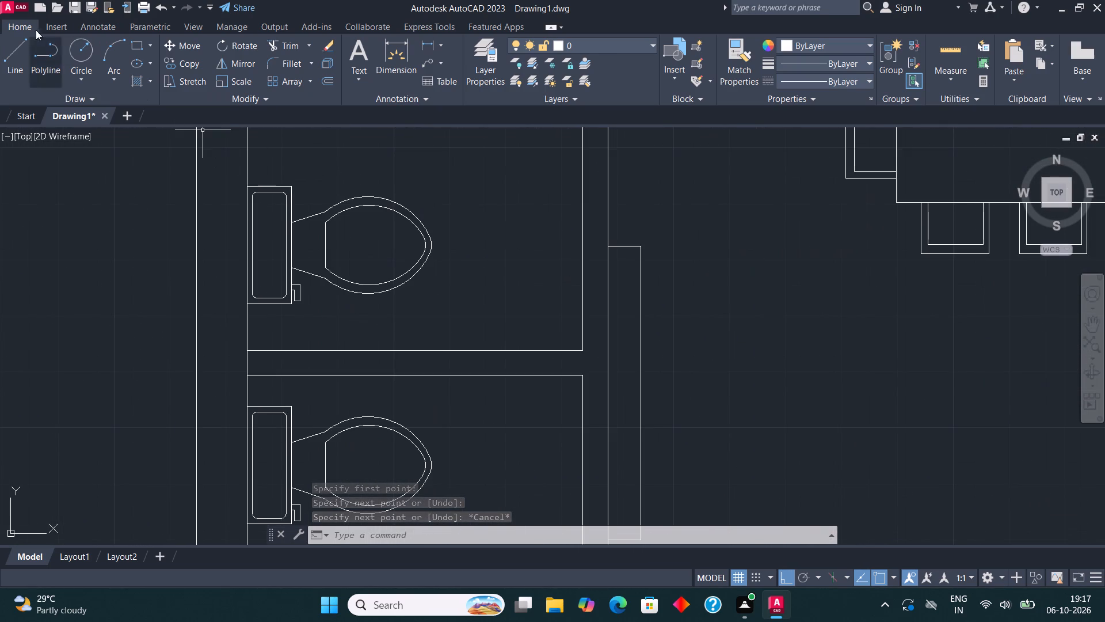
left_click(138, 42)
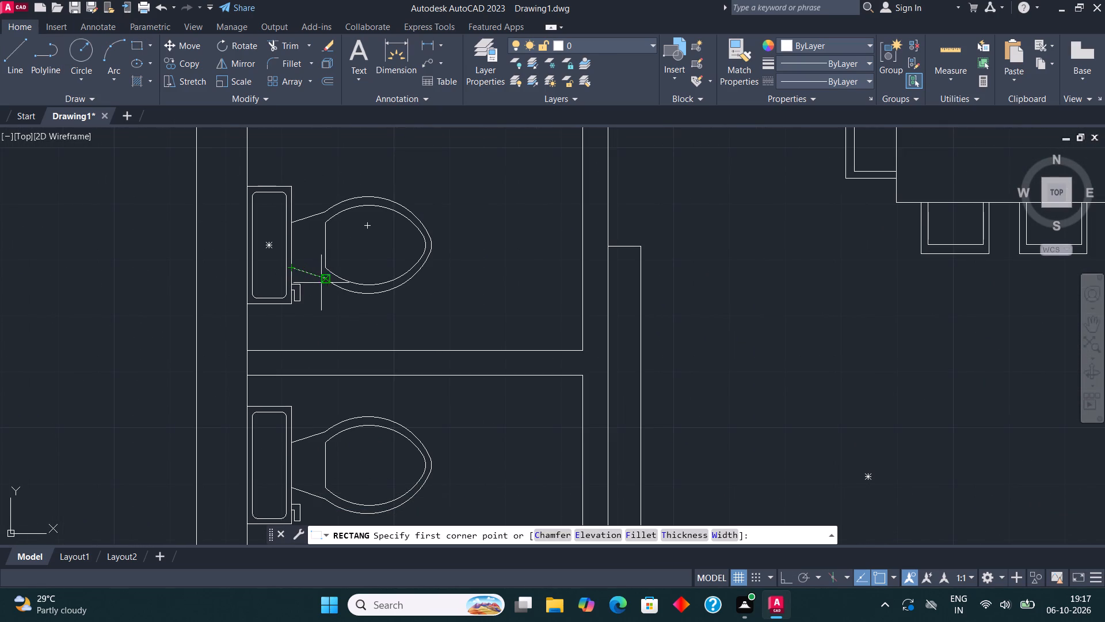
left_click(317, 377)
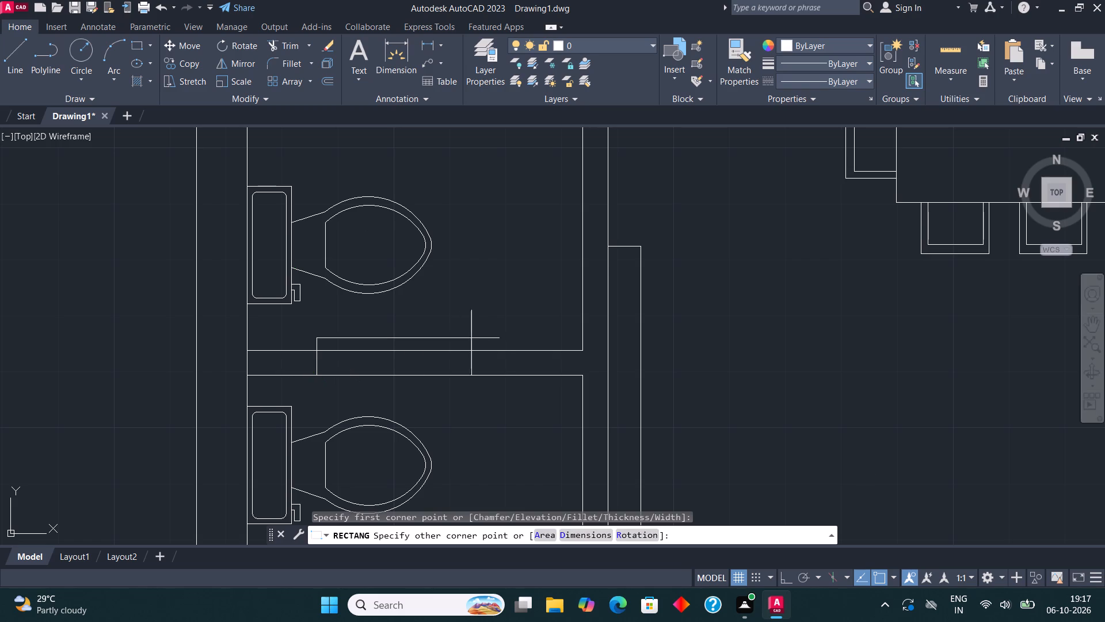
left_click(504, 350)
left_click(20, 50)
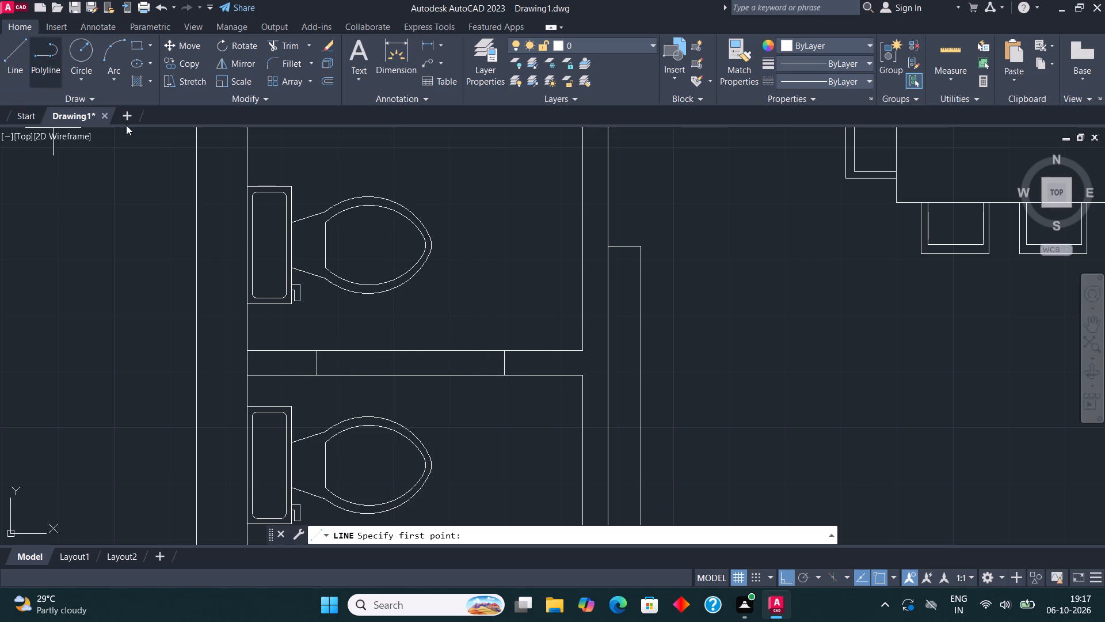
left_click(312, 365)
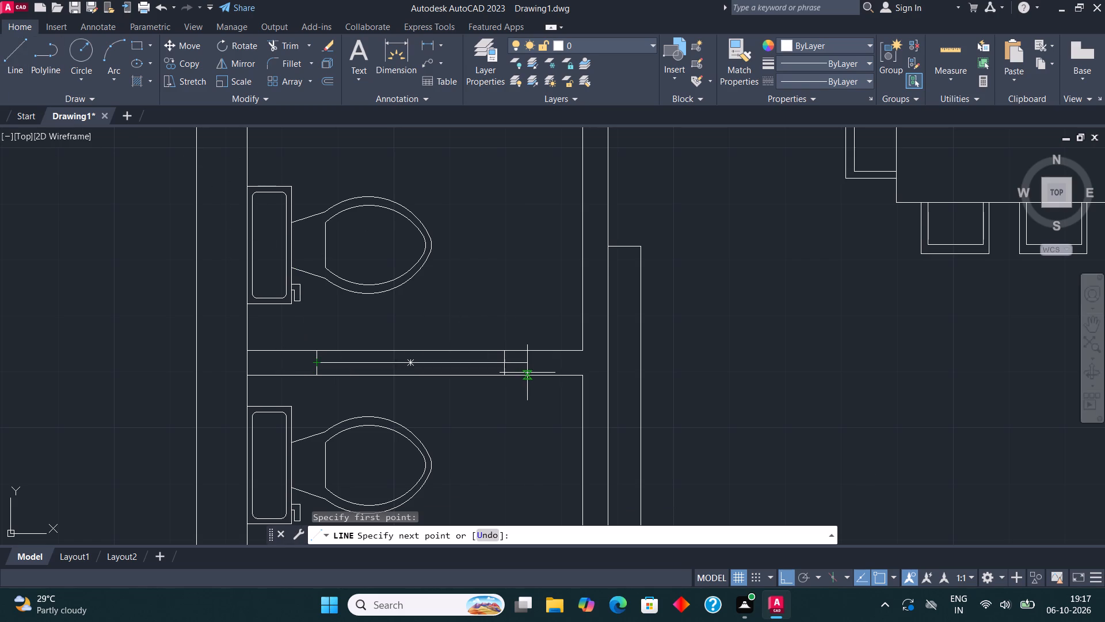
left_click(505, 362)
scroll(401, 353, "down", 3)
key("Escape")
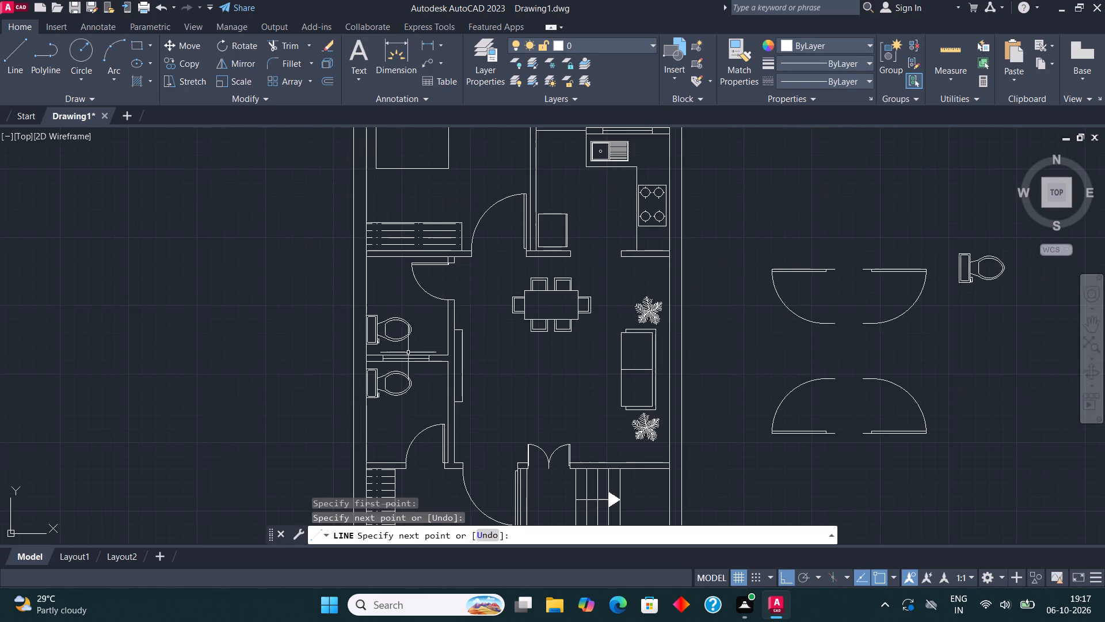
Copy the southern bedroom's window symbol straight north into the north outer wall above the northern bed, and turn Ortho off.
middle_click_drag(420, 277, 481, 429)
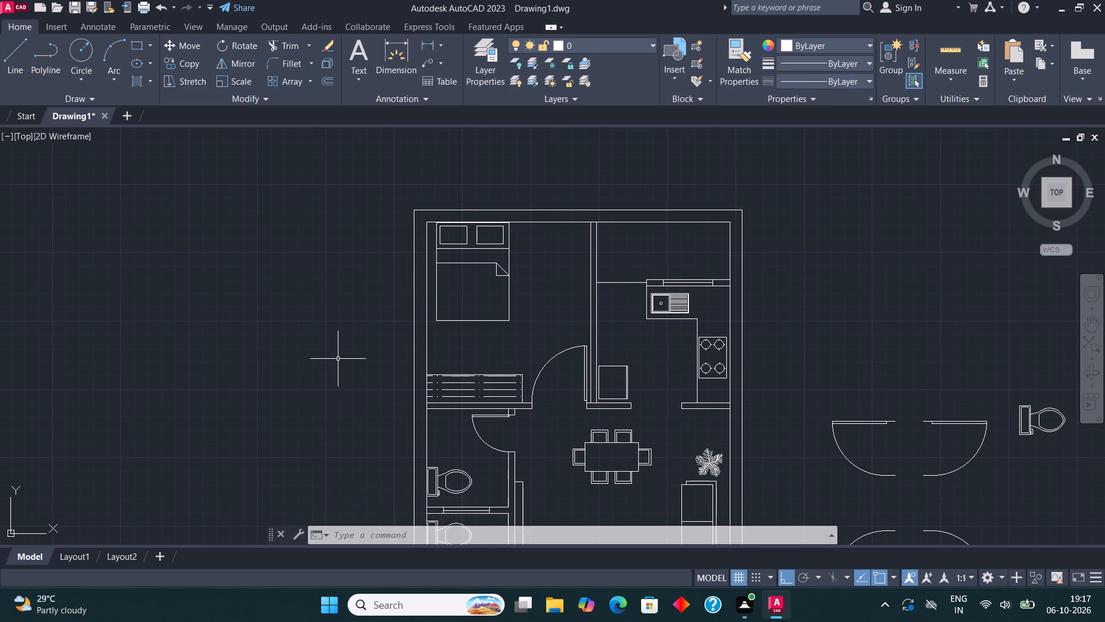
scroll(346, 355, "down", 1)
scroll(412, 371, "down", 2)
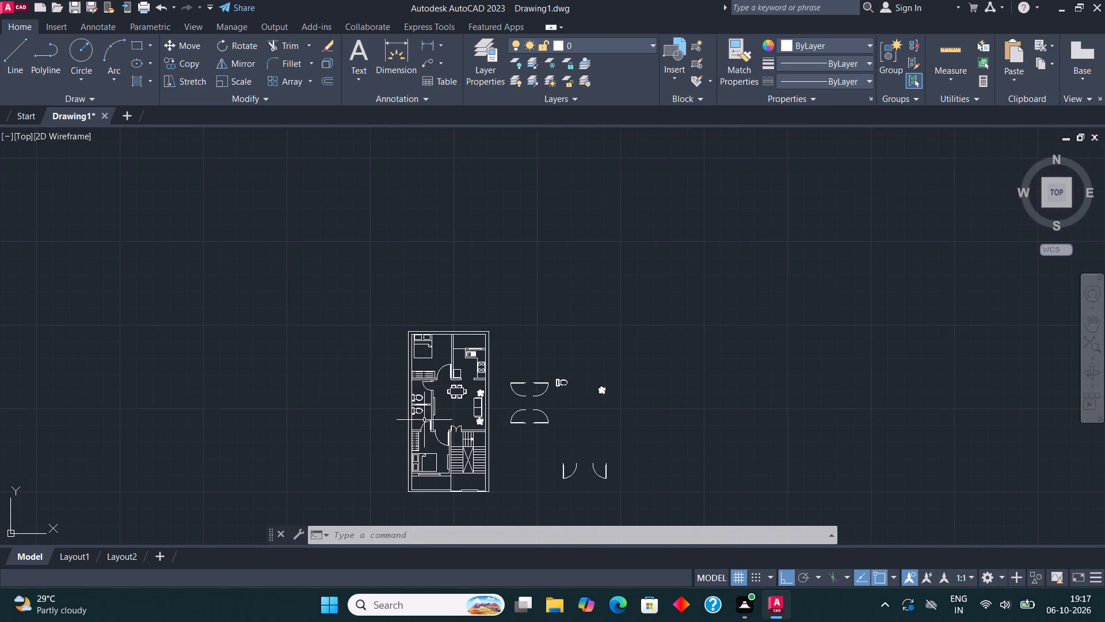
scroll(418, 477, "up", 6)
left_click(333, 504)
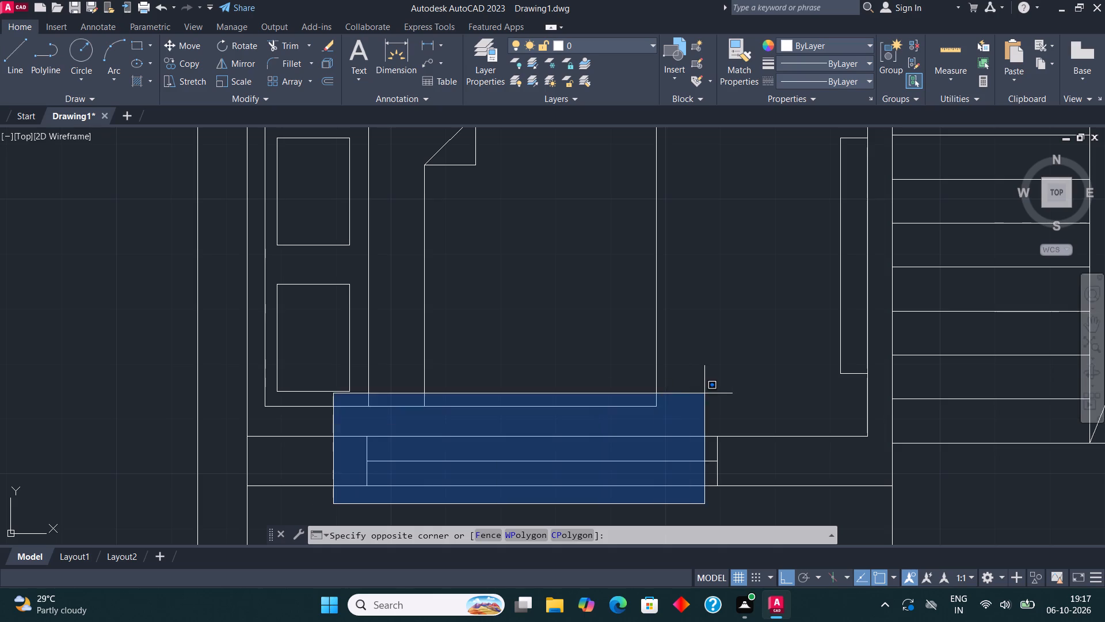
left_click(742, 423)
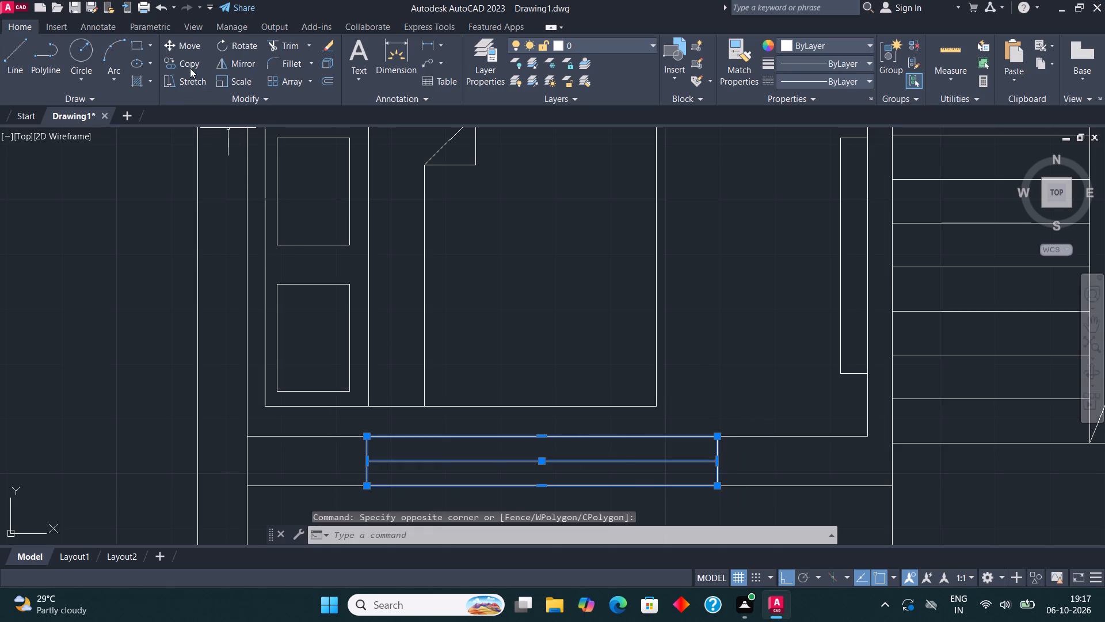
left_click(188, 62)
left_click(365, 436)
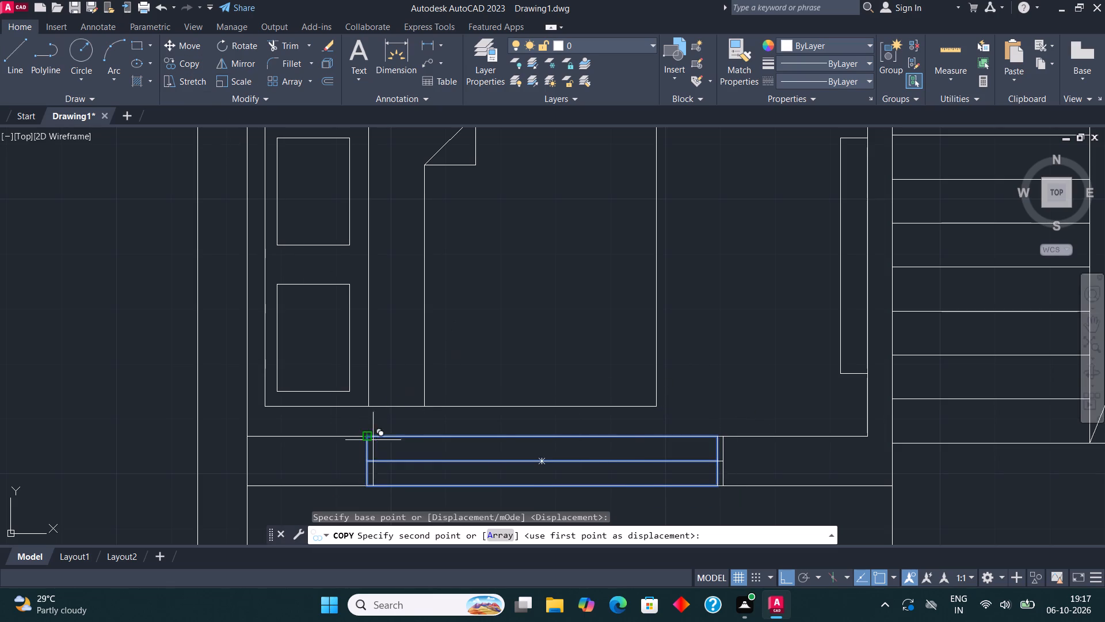
scroll(416, 466, "down", 6)
scroll(428, 333, "up", 3)
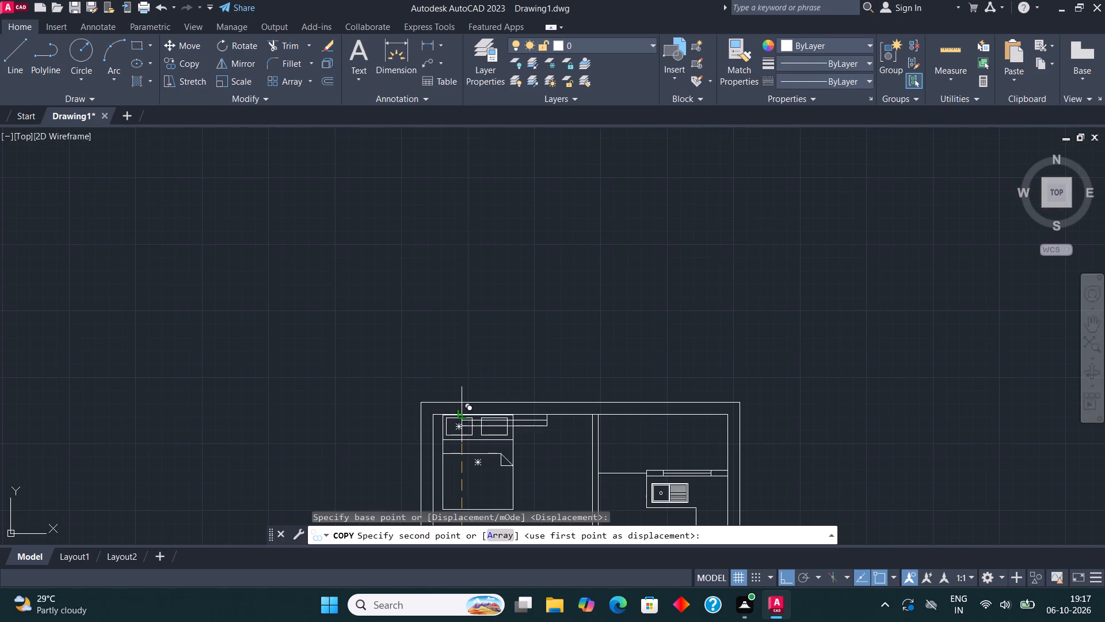
scroll(463, 415, "up", 4)
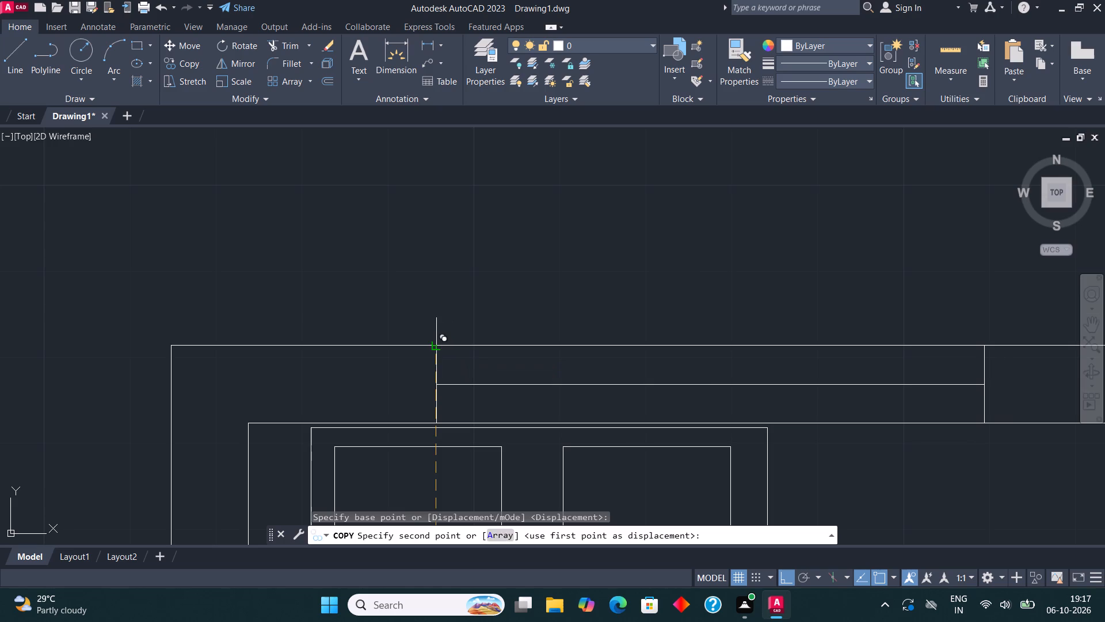
left_click(437, 344)
scroll(290, 327, "down", 5)
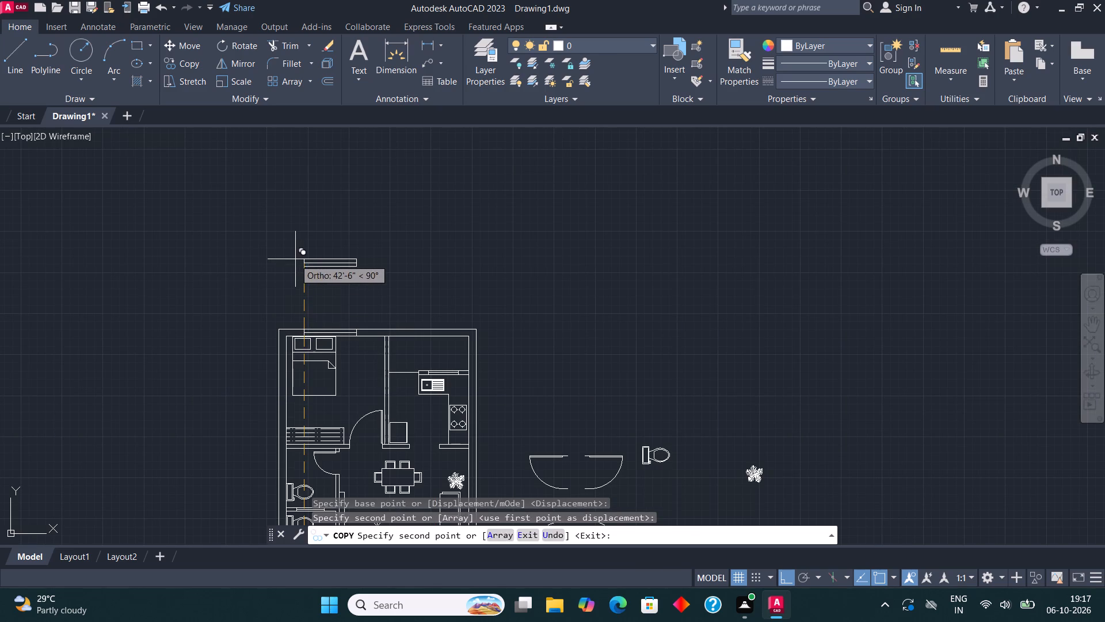
key("F8")
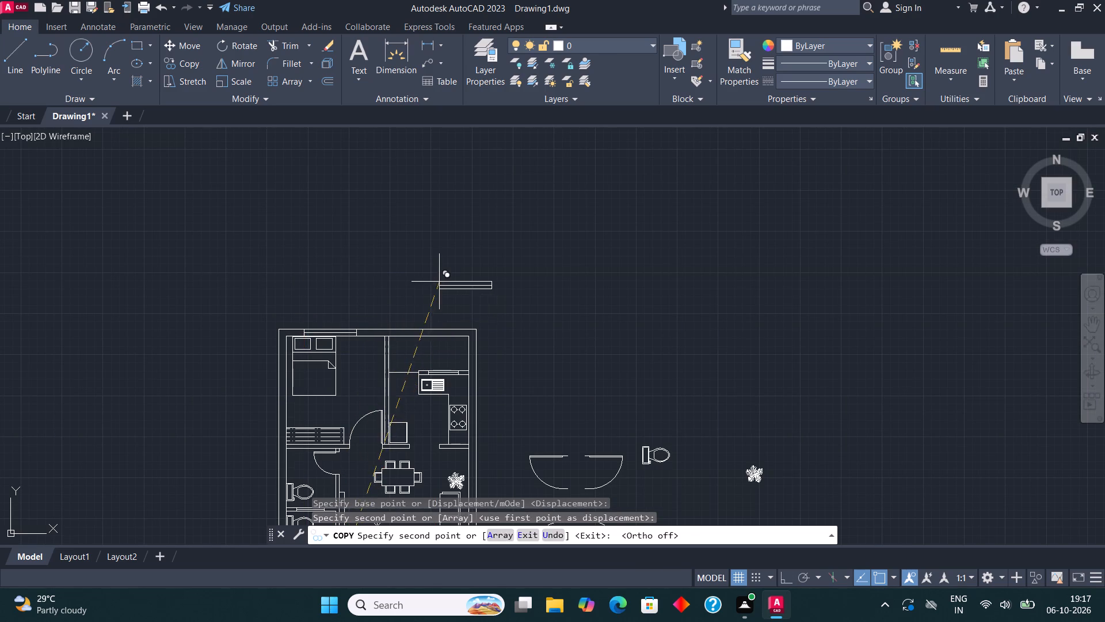
scroll(439, 281, "down", 1)
scroll(433, 464, "up", 5)
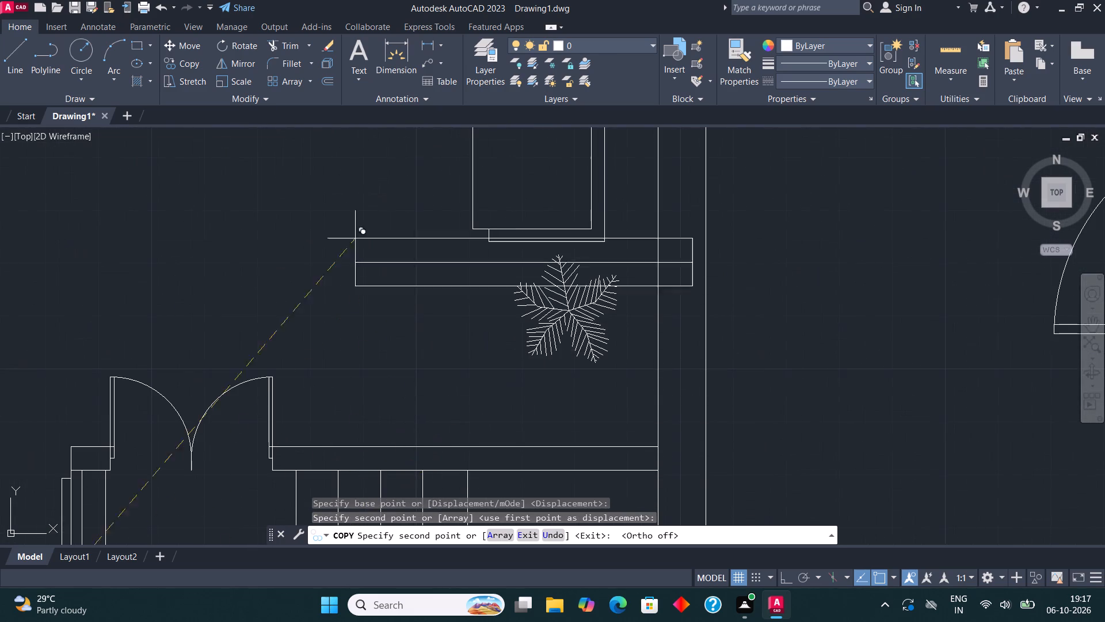
key("Escape")
Draw a wall-thick rectangle with a horizontal centre line in the wall between the living area and the staircase, east of the double door.
middle_click_drag(387, 155, 397, 84)
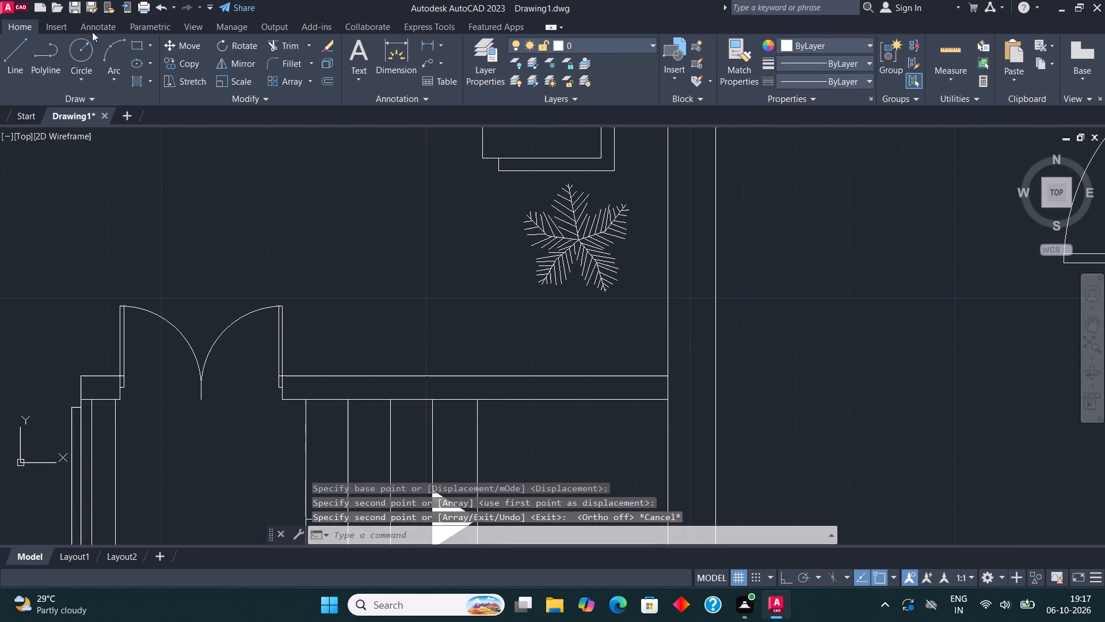
left_click(138, 55)
left_click(131, 48)
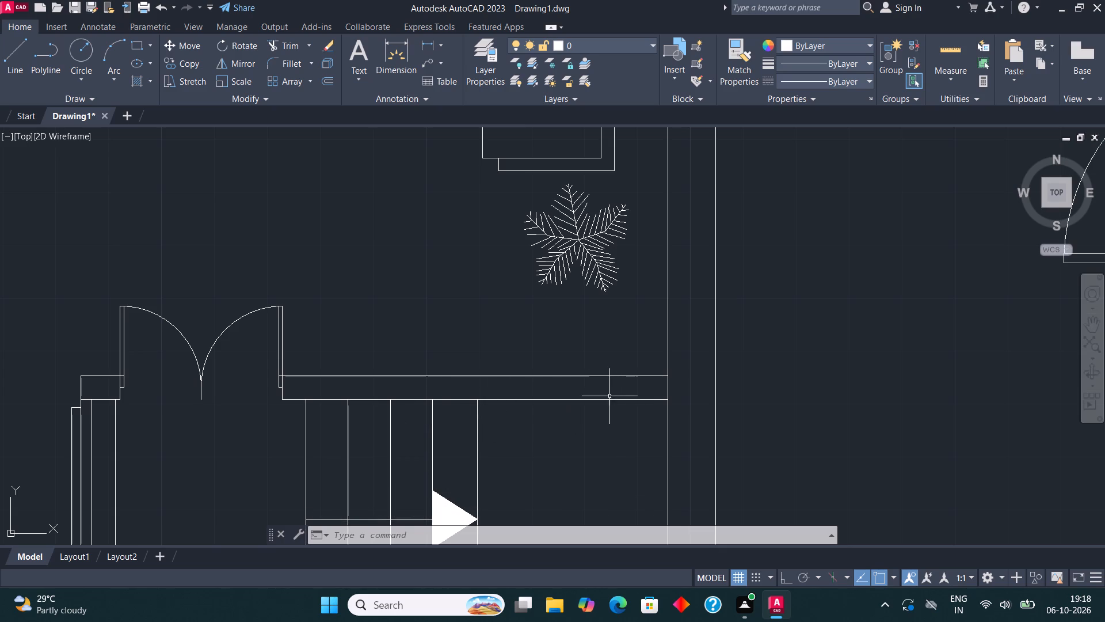
left_click(135, 37)
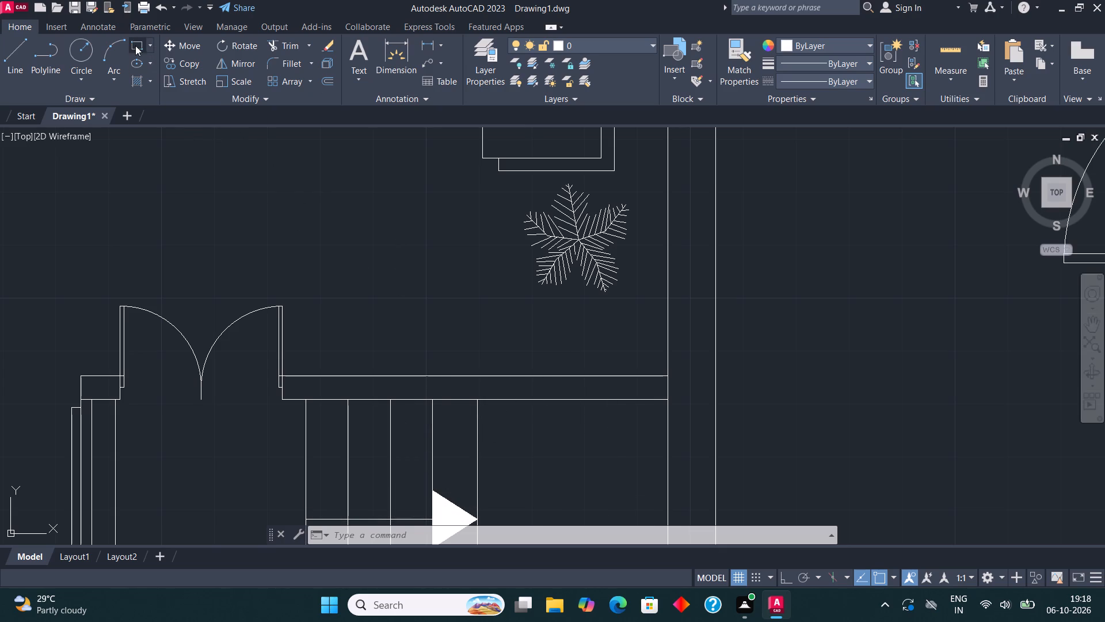
left_click(135, 45)
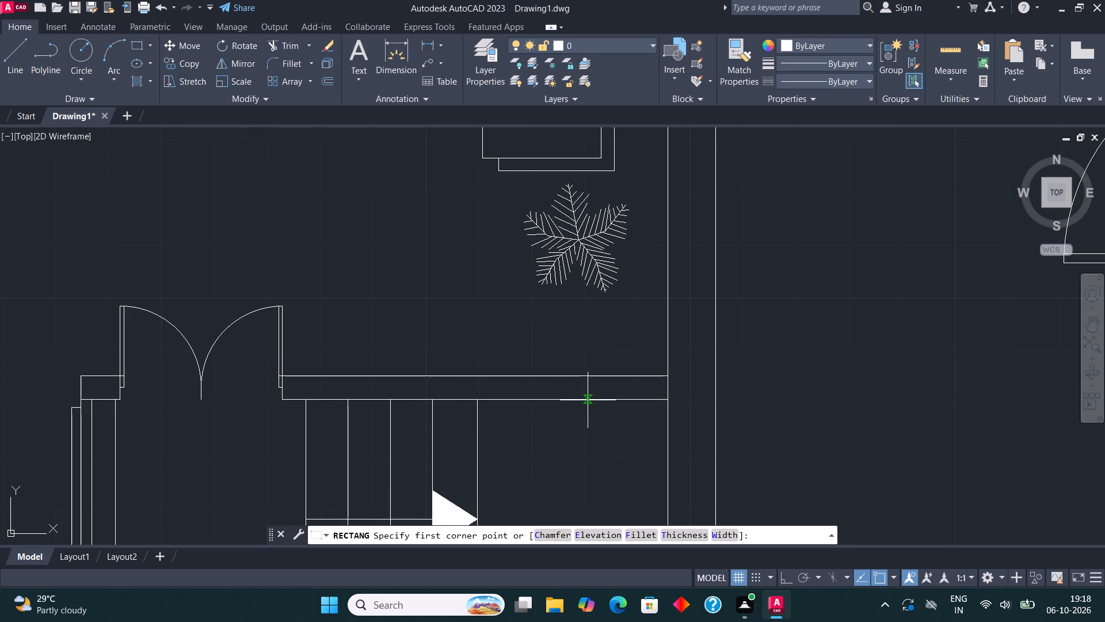
left_click(582, 397)
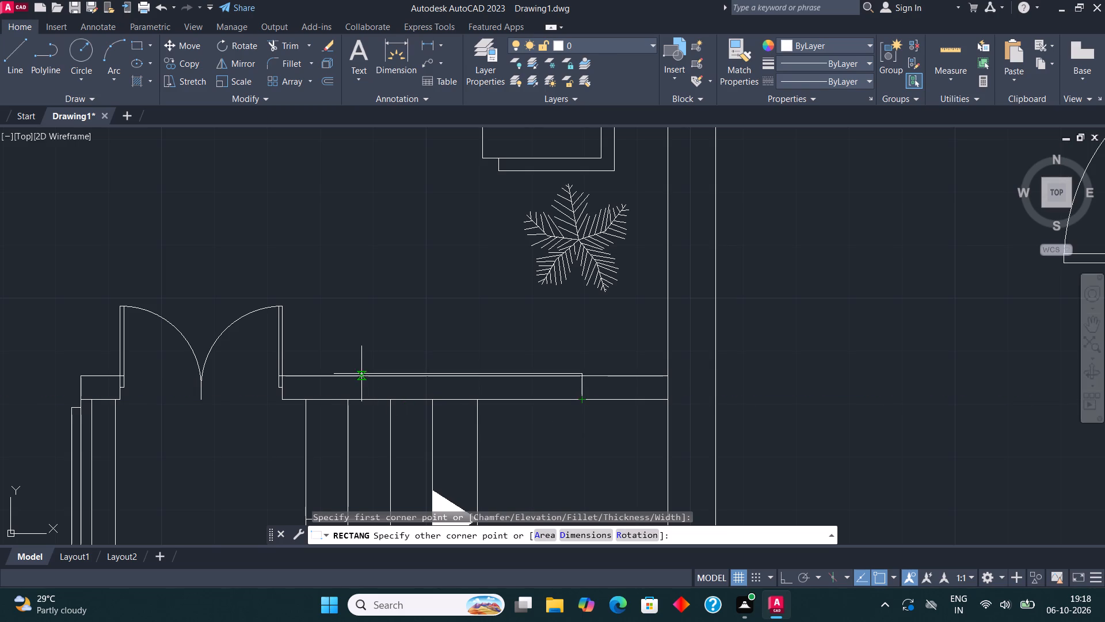
left_click(356, 378)
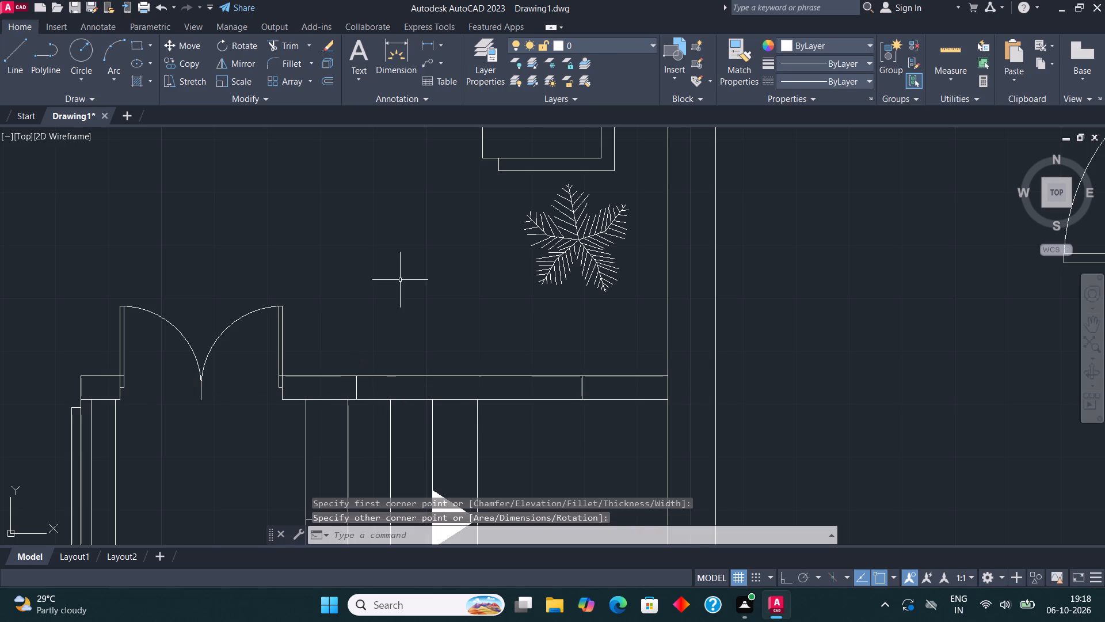
middle_click_drag(341, 225, 319, 332)
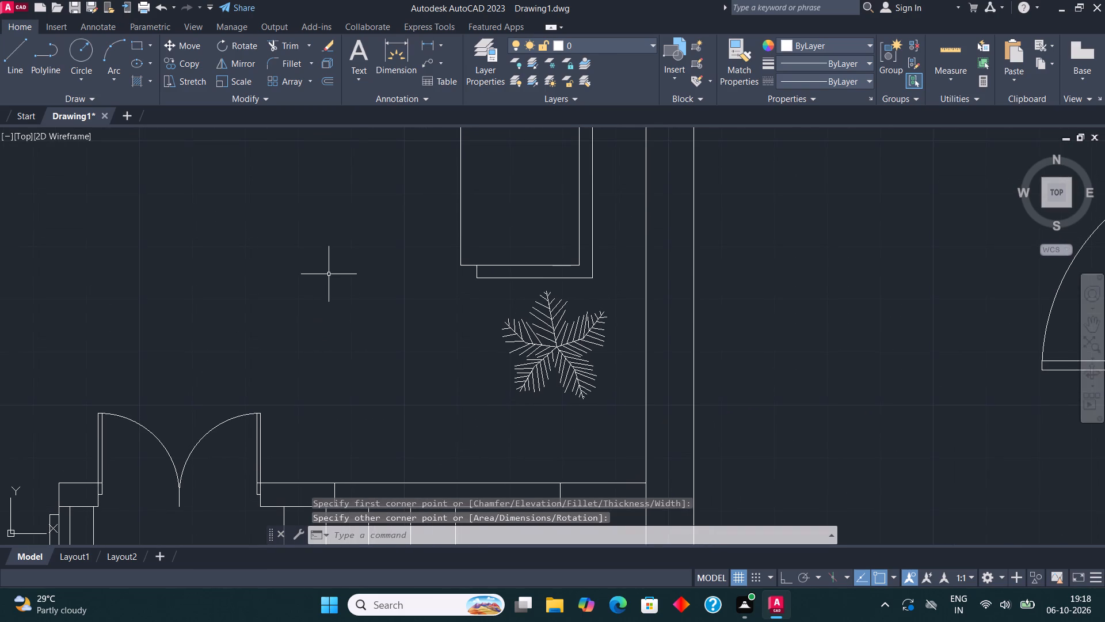
scroll(329, 272, "down", 2)
scroll(365, 374, "up", 3)
left_click(11, 52)
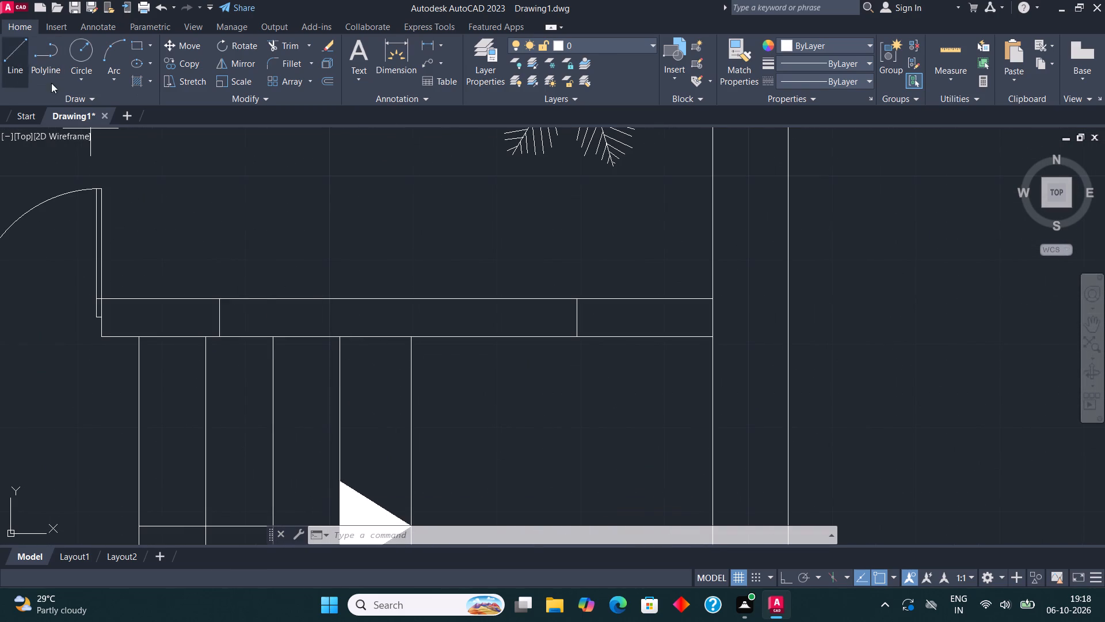
left_click(223, 318)
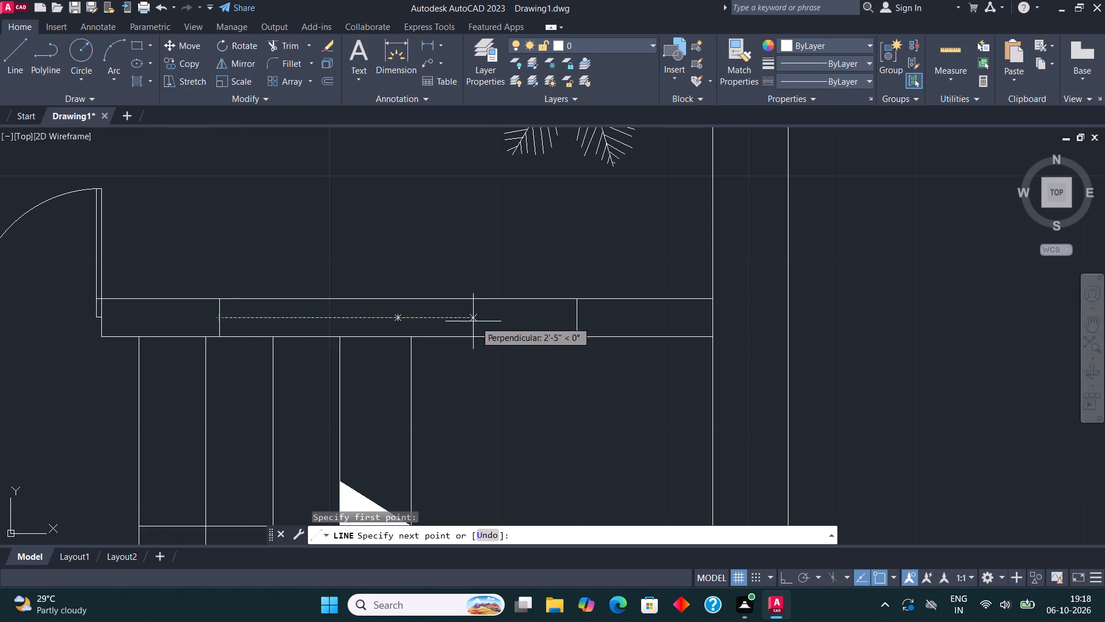
left_click(573, 320)
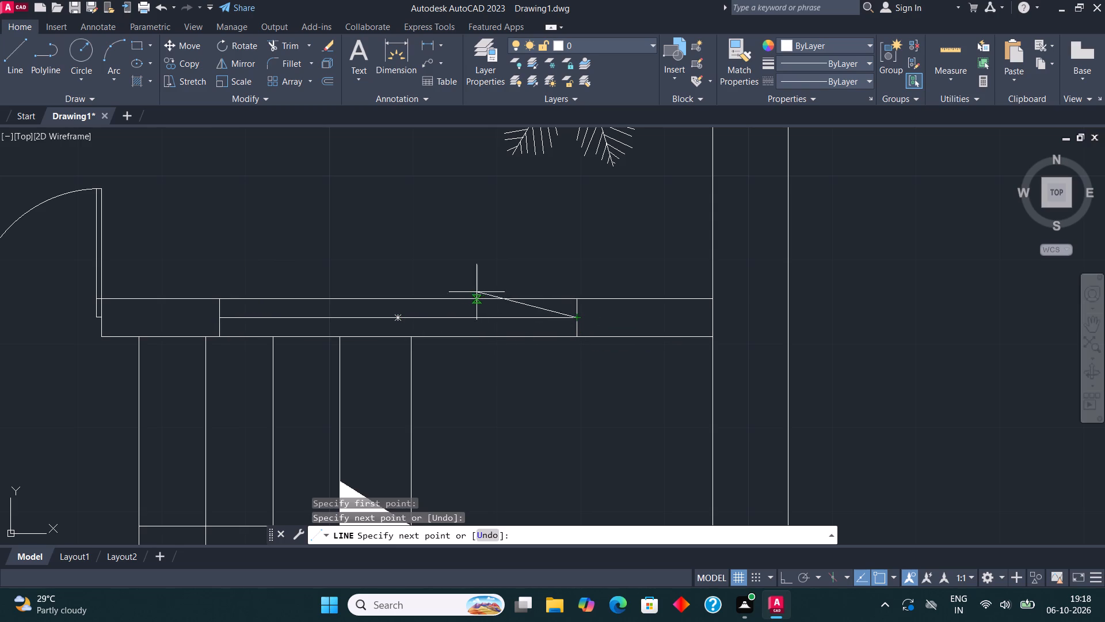
key("Escape")
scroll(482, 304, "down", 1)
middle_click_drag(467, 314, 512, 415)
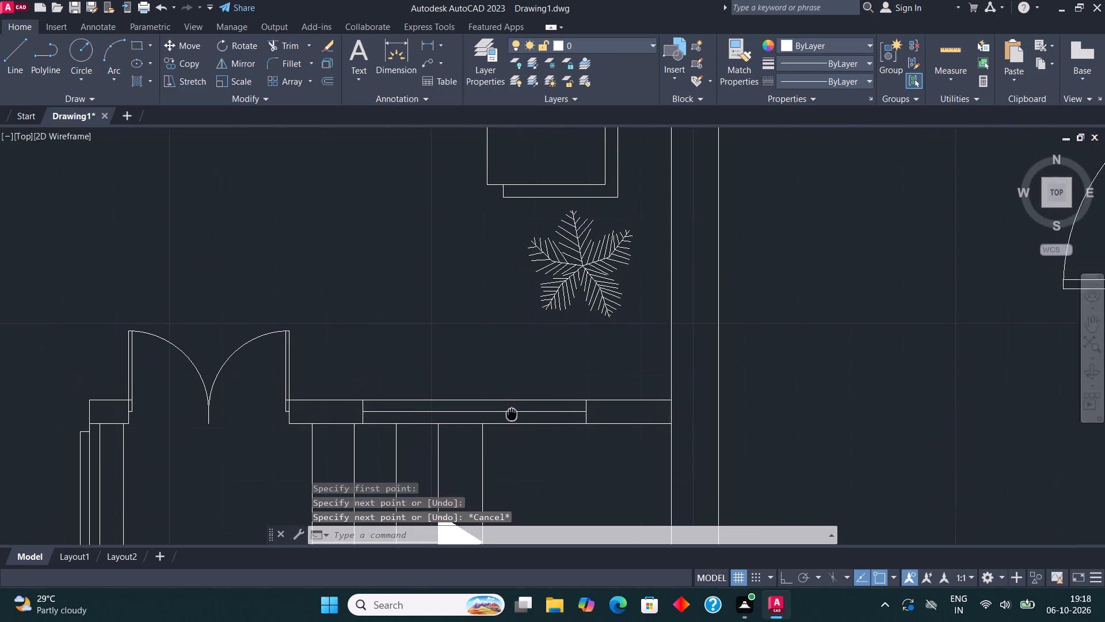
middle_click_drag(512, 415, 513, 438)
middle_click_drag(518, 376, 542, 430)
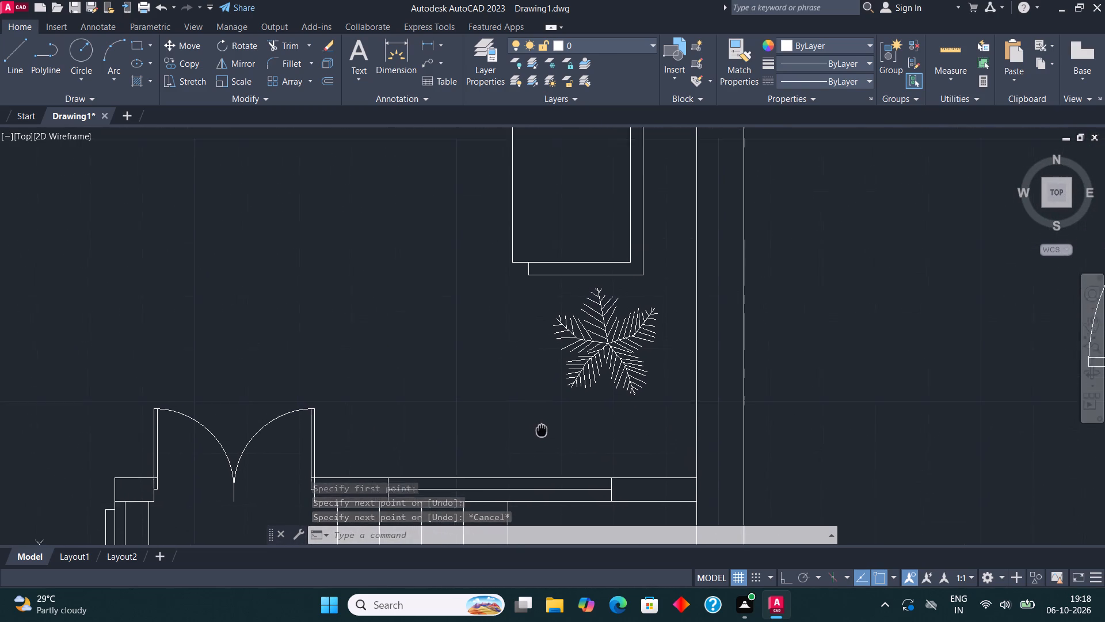
Draw a closing line and a lengthwise centre line in the wall between the northern bedroom and the open area north of the kitchen.
middle_click_drag(542, 430, 552, 477)
middle_click_drag(540, 405, 541, 536)
scroll(531, 527, "down", 3)
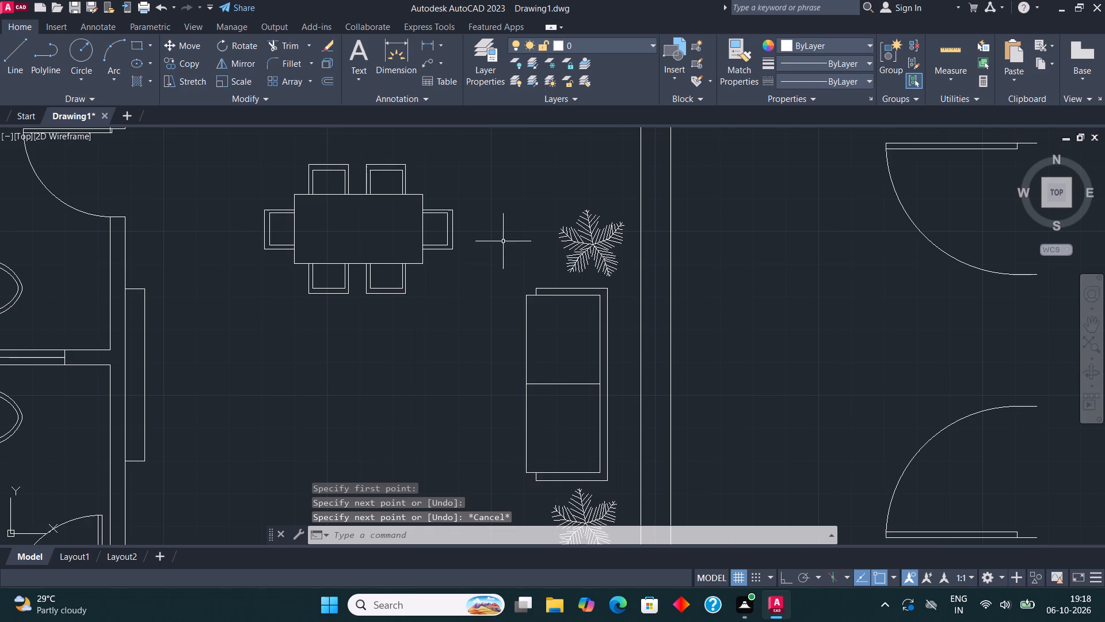
scroll(504, 245, "down", 1)
middle_click_drag(530, 210, 543, 457)
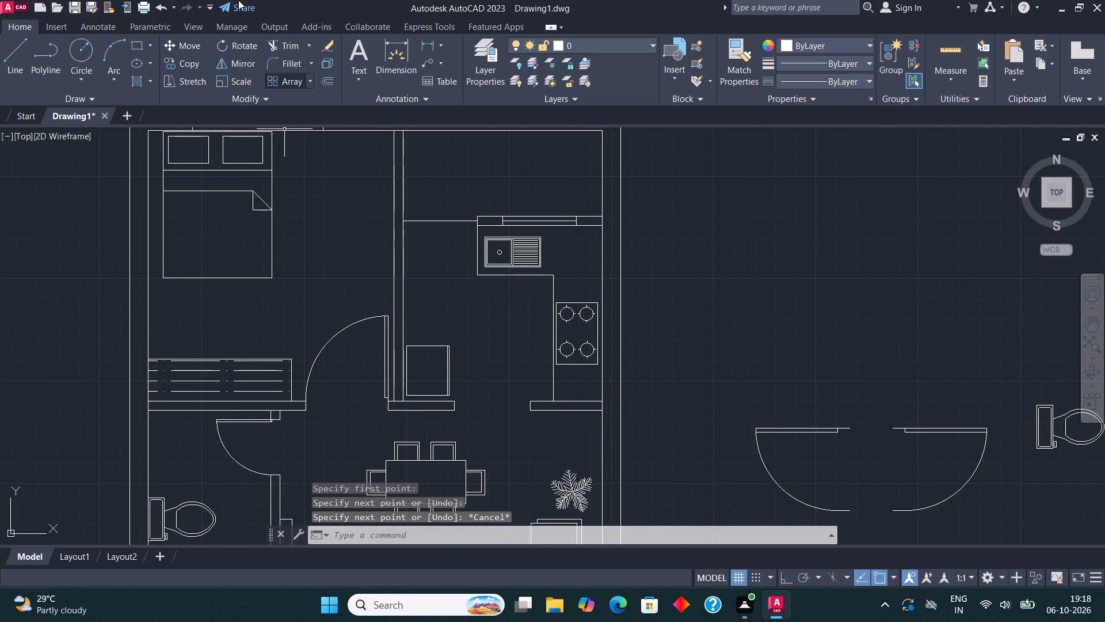
middle_click_drag(304, 77, 338, 150)
middle_click_drag(399, 230, 421, 285)
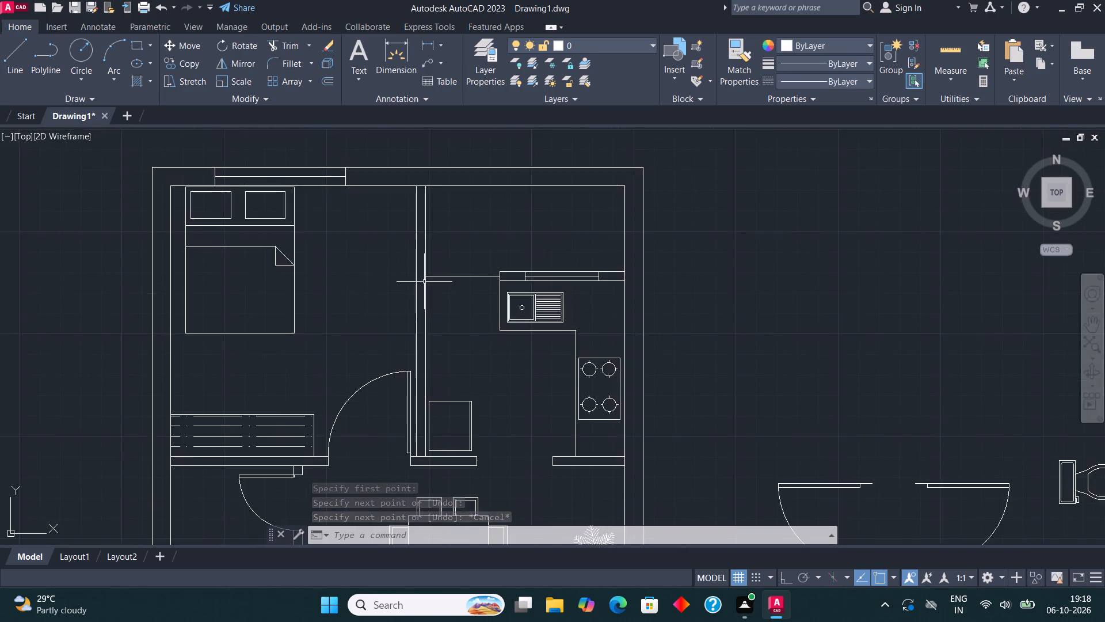
scroll(424, 275, "up", 2)
left_click(17, 54)
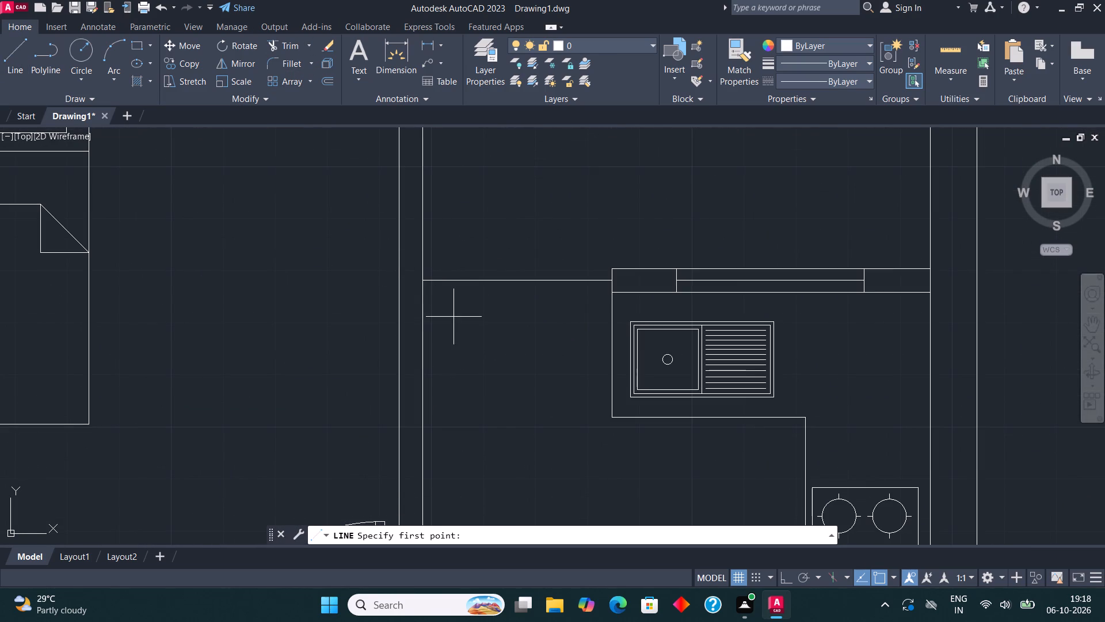
left_click(421, 283)
left_click(395, 281)
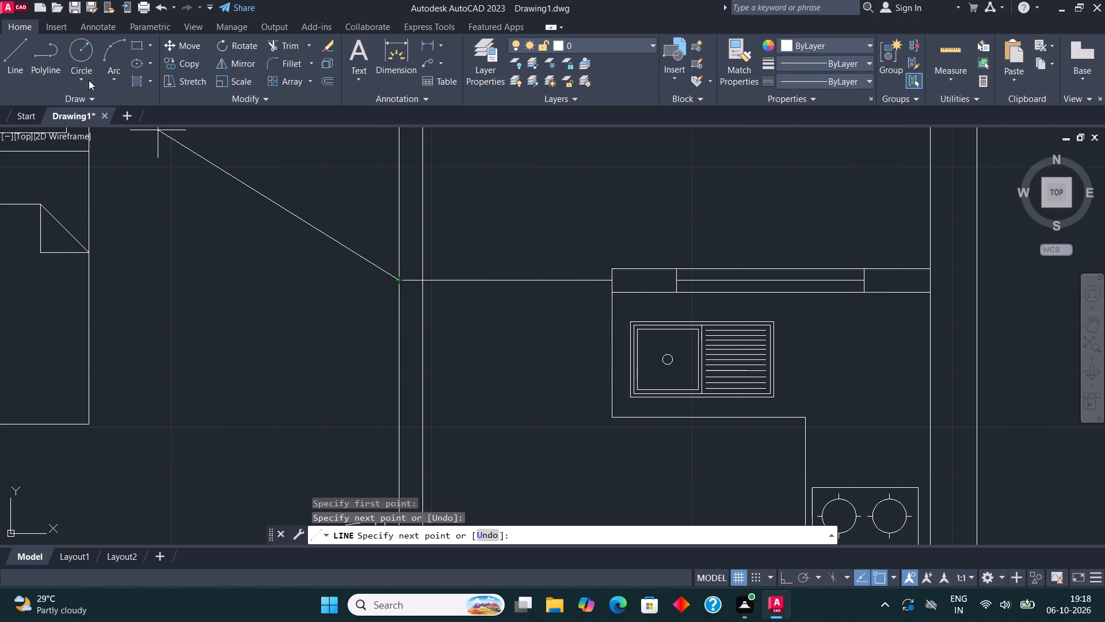
left_click(22, 55)
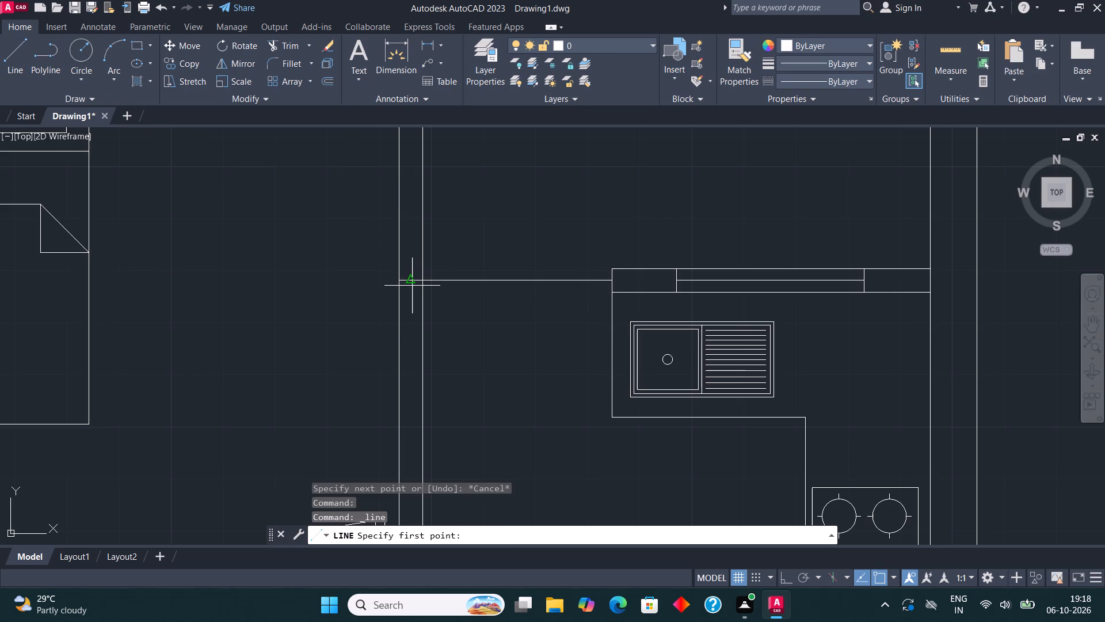
left_click(413, 284)
scroll(418, 318, "down", 2)
scroll(424, 244, "up", 2)
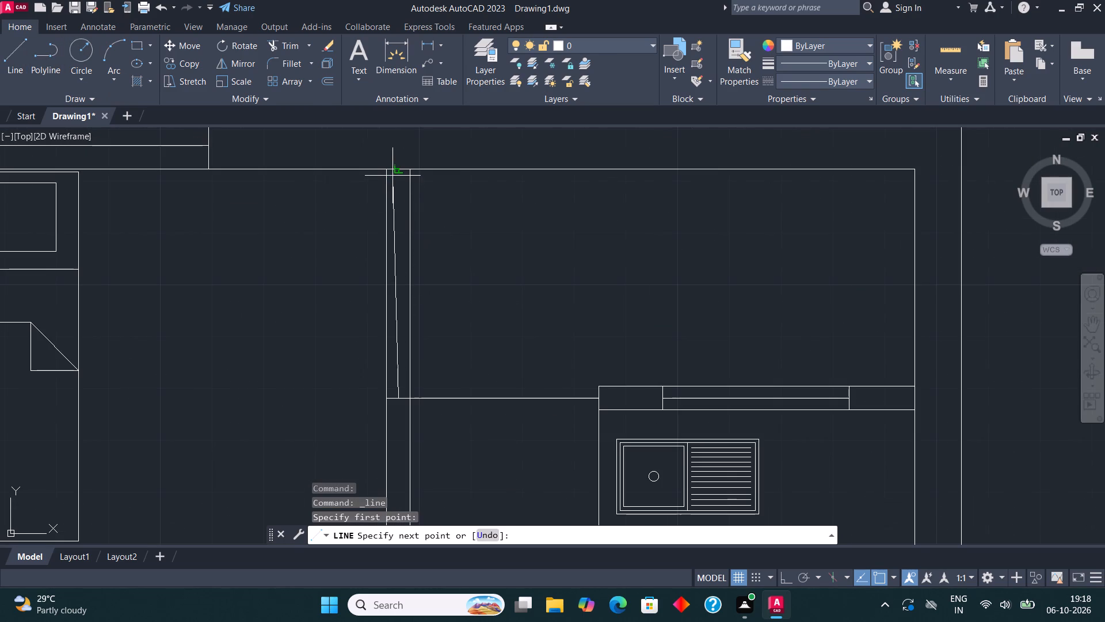
left_click(399, 172)
key("Escape")
Draw two crossing diagonal lines across the open rectangular area in the plan's northeast corner, north of the kitchen.
scroll(473, 145, "down", 2)
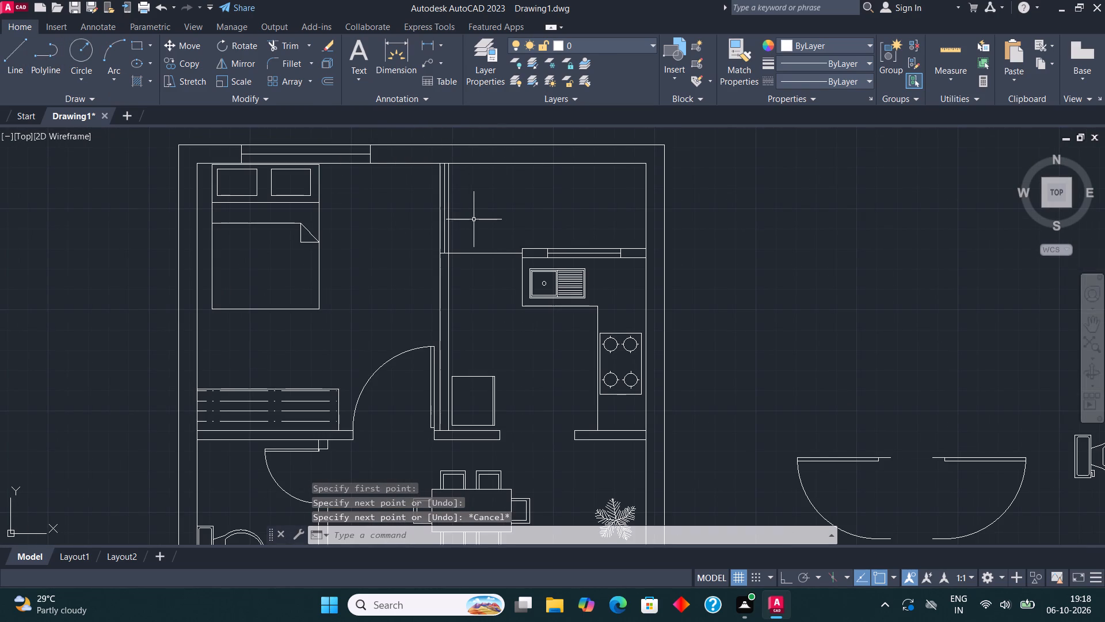
scroll(407, 282, "down", 1)
middle_click_drag(419, 281, 443, 207)
middle_click_drag(519, 235, 494, 344)
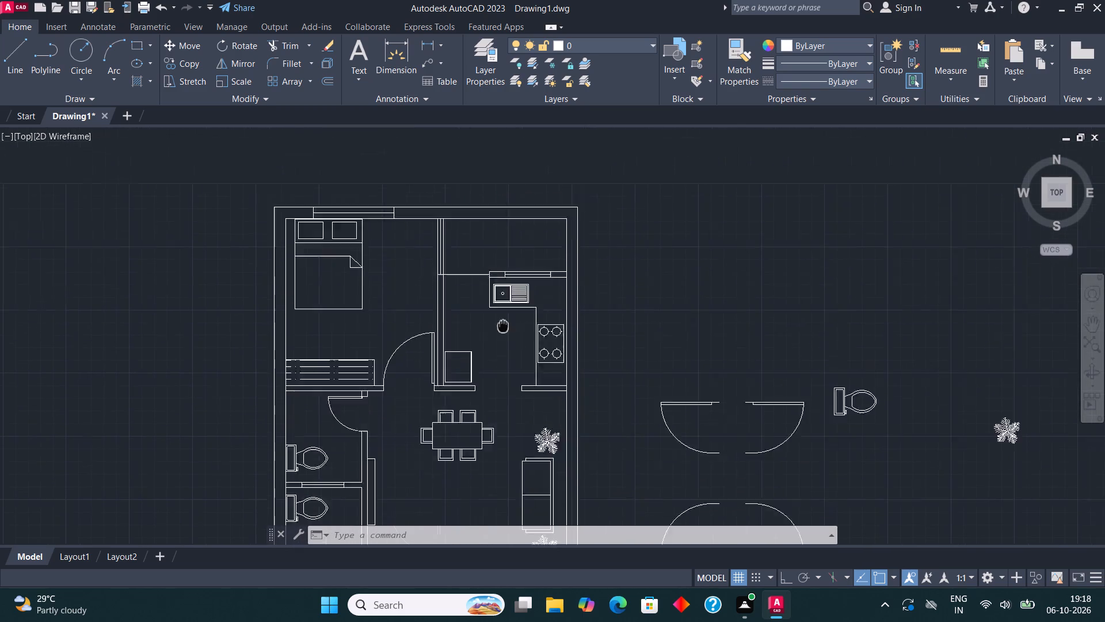
middle_click_drag(494, 344, 482, 388)
scroll(513, 328, "up", 2)
left_click(17, 47)
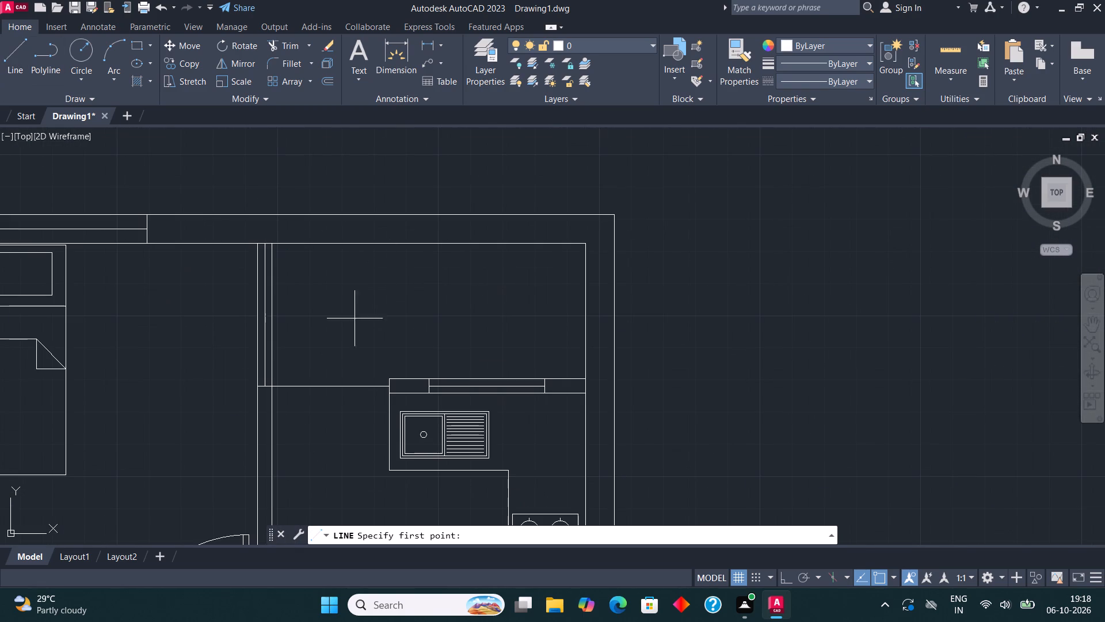
left_click(275, 385)
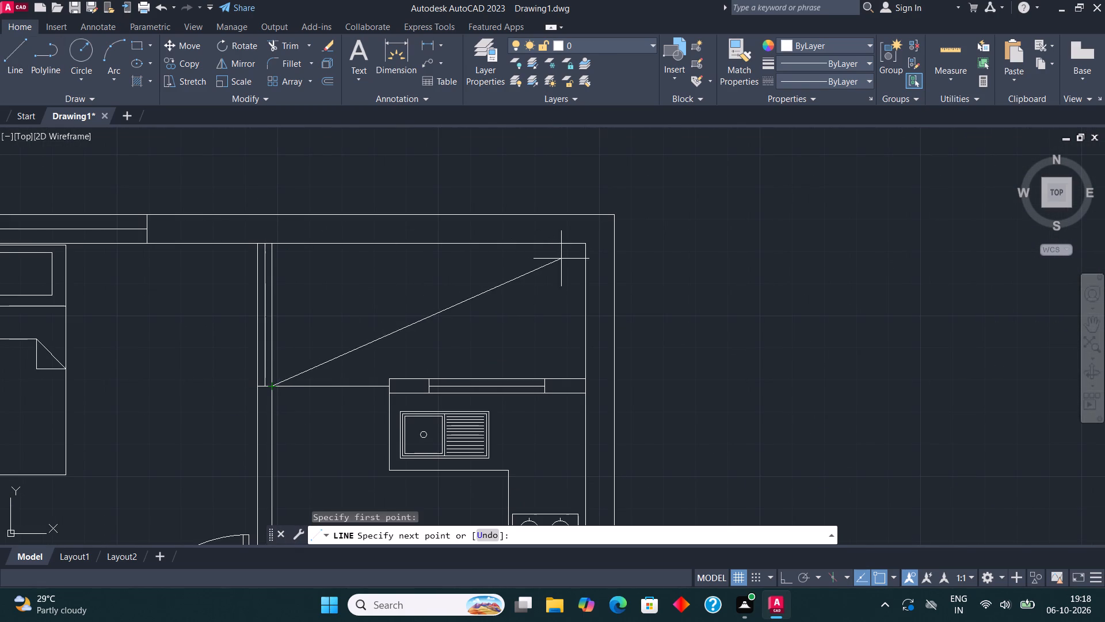
left_click(585, 244)
left_click(13, 51)
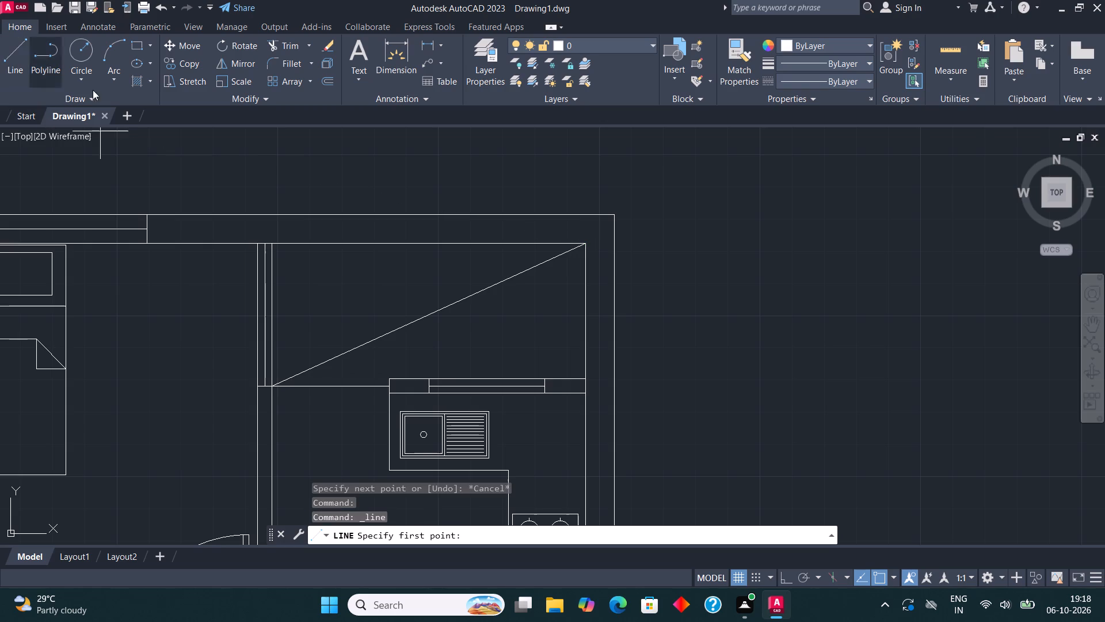
left_click(272, 244)
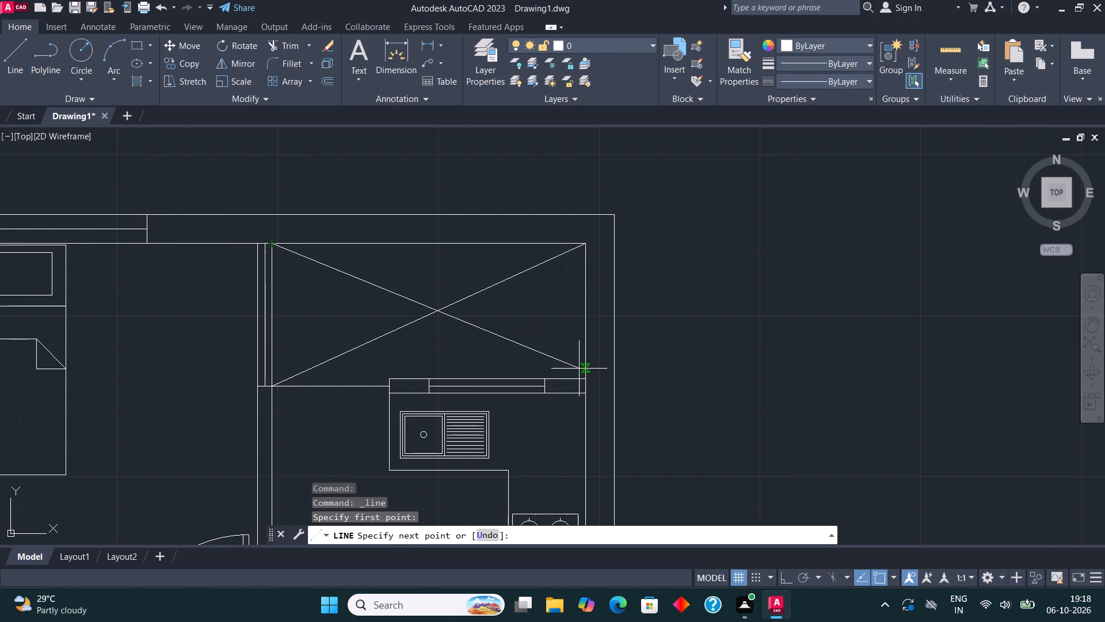
left_click(585, 374)
key("Escape")
Look over the plan from the kitchen through the living area down to the southern bedroom and staircase.
scroll(593, 312, "down", 1)
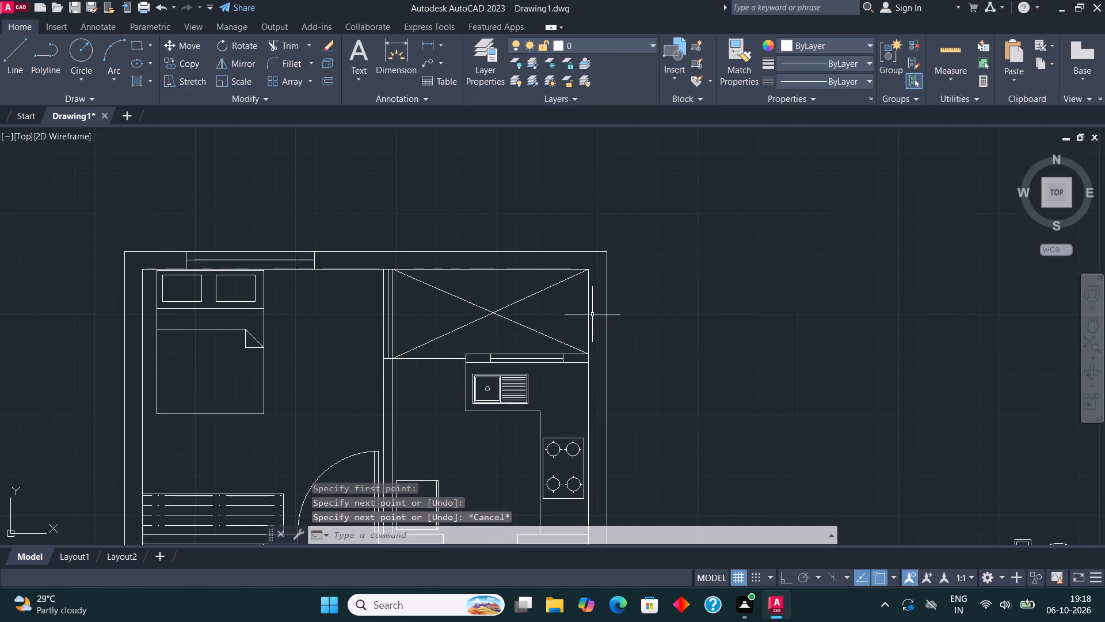
middle_click_drag(378, 433, 405, 371)
middle_click_drag(415, 377, 416, 374)
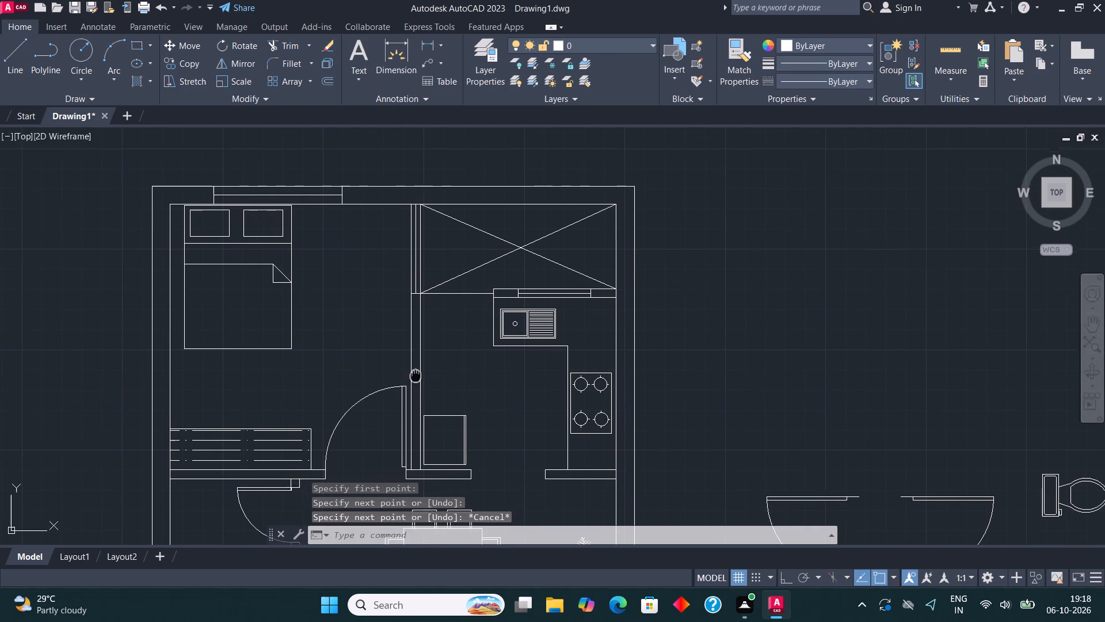
middle_click_drag(416, 374, 439, 242)
middle_click_drag(375, 417, 404, 368)
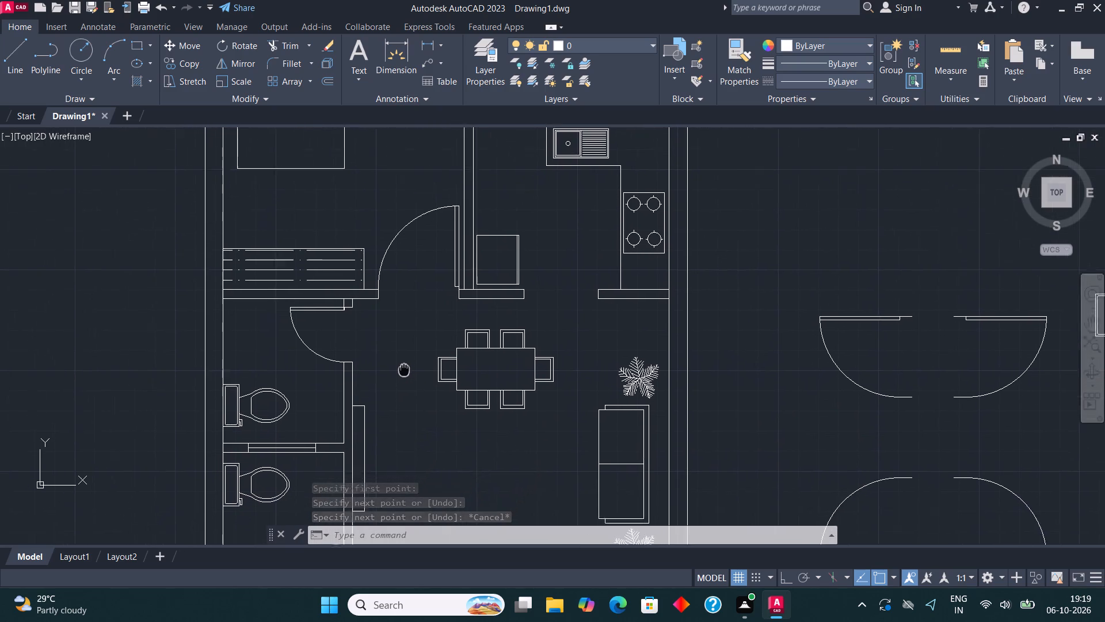
middle_click_drag(404, 368, 423, 271)
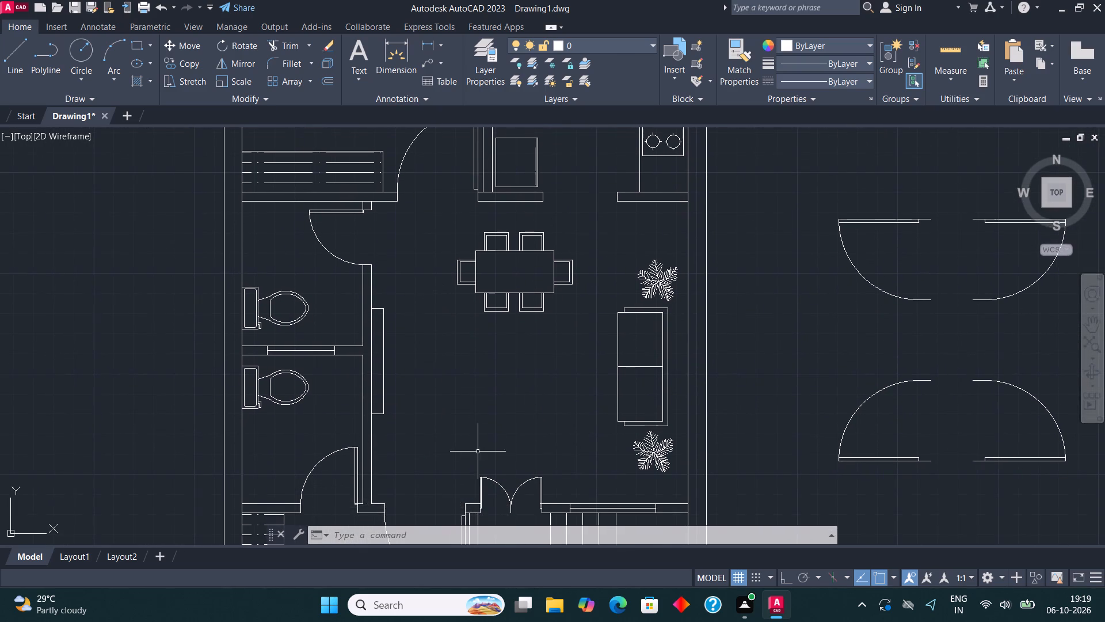
middle_click_drag(479, 449, 487, 312)
middle_click_drag(477, 452, 481, 385)
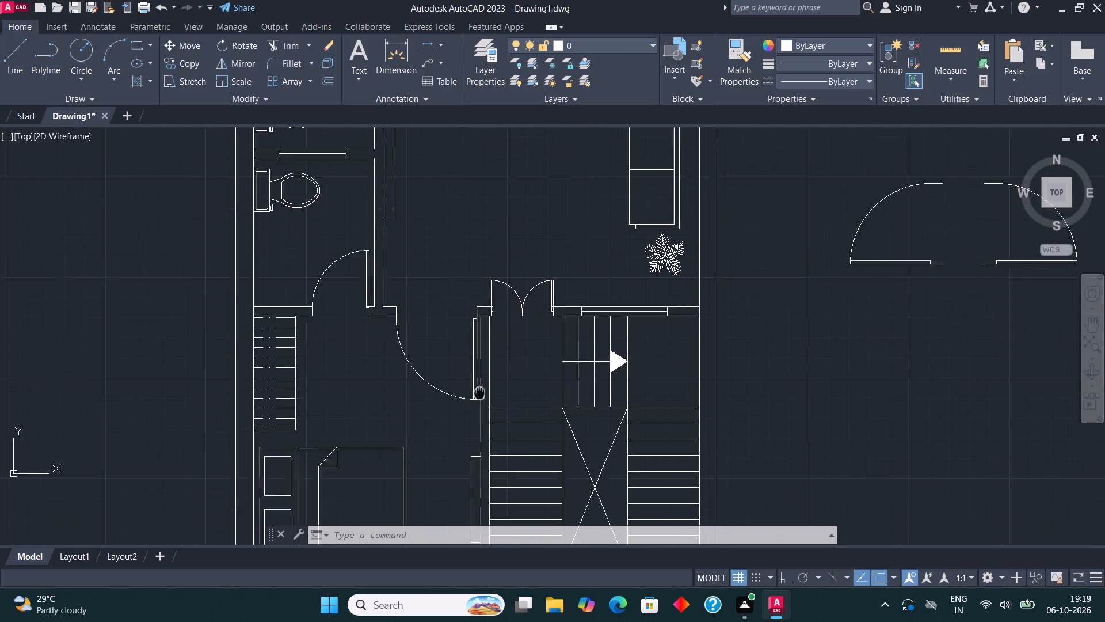
middle_click_drag(481, 385, 504, 295)
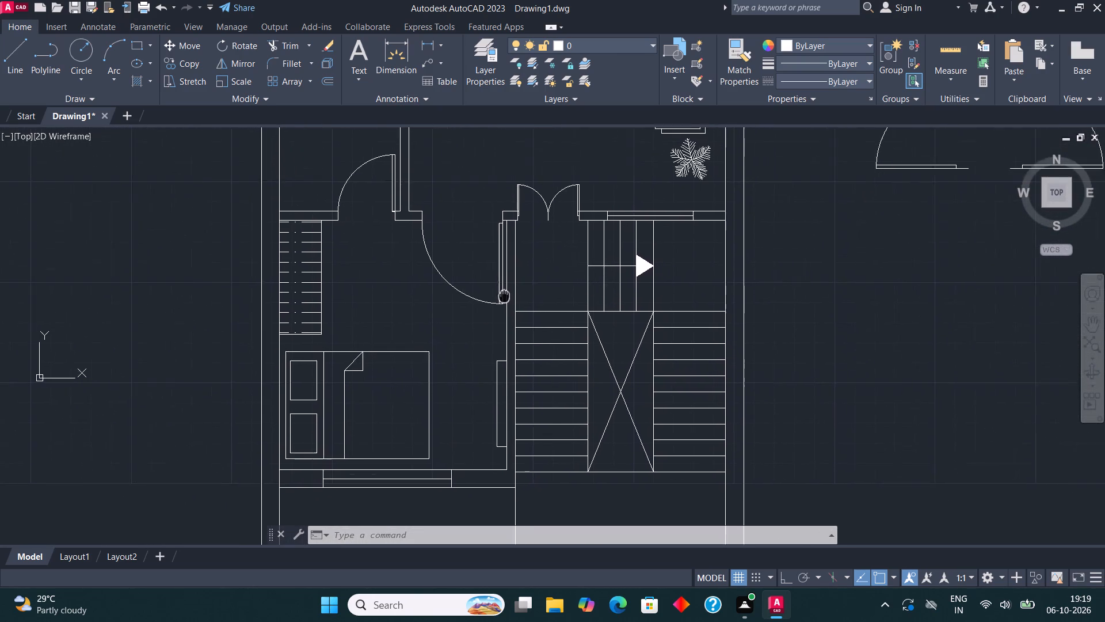
Draw a rectangular washbasin counter in the southern bathroom's southwest corner, against the outer wall and beside the door swing.
middle_click_drag(504, 295, 608, 570)
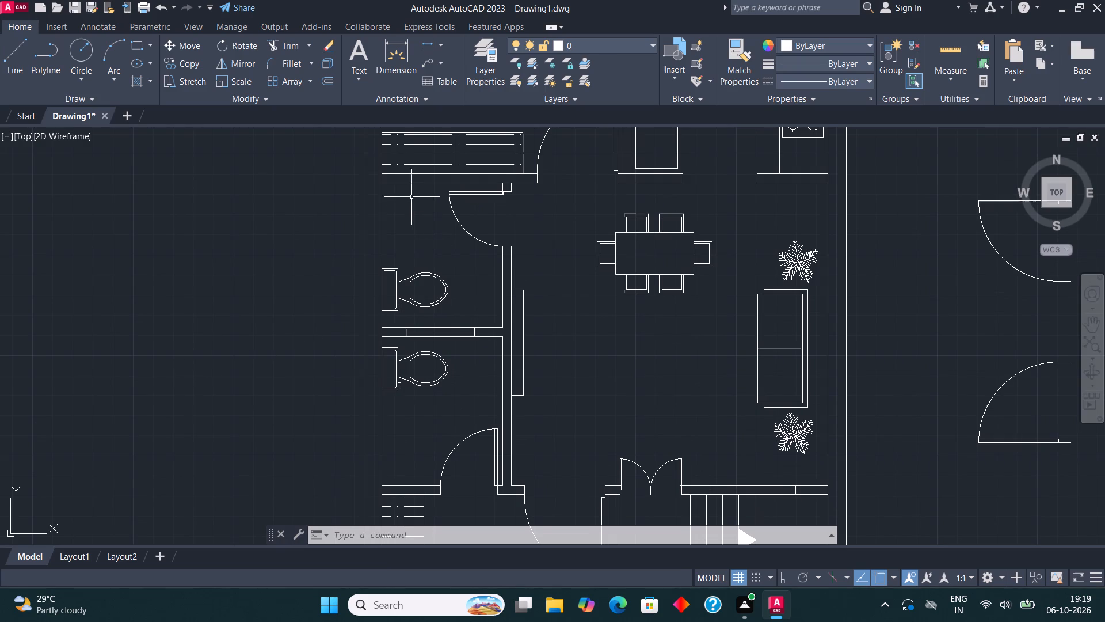
middle_click_drag(413, 198, 413, 204)
middle_click_drag(458, 465, 459, 409)
scroll(407, 452, "up", 3)
middle_click_drag(464, 309, 445, 366)
scroll(414, 382, "down", 2)
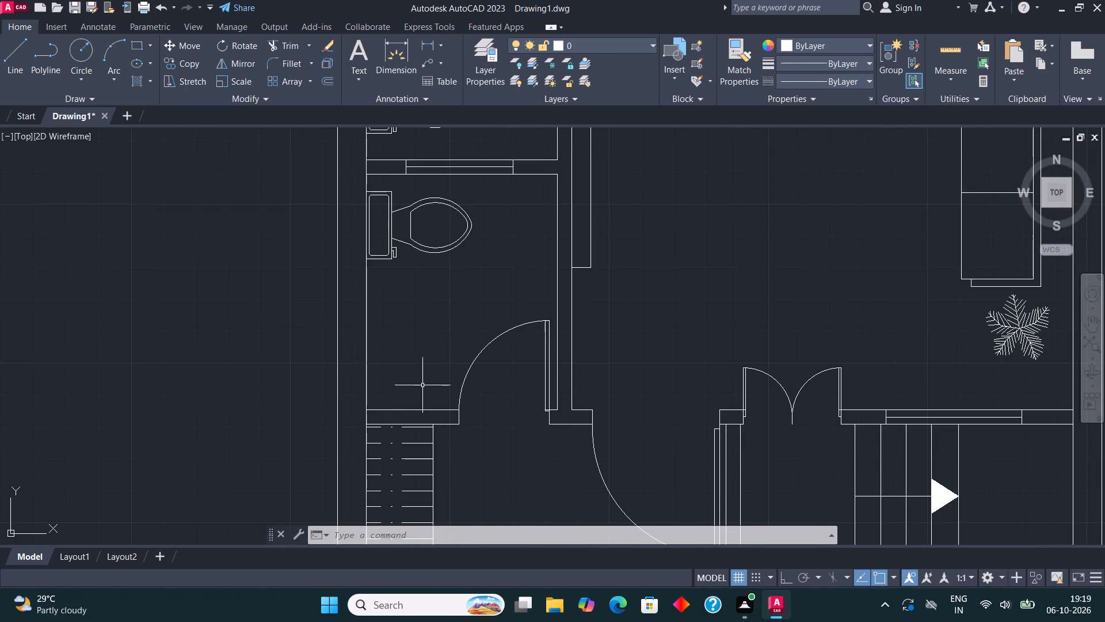
left_click(139, 41)
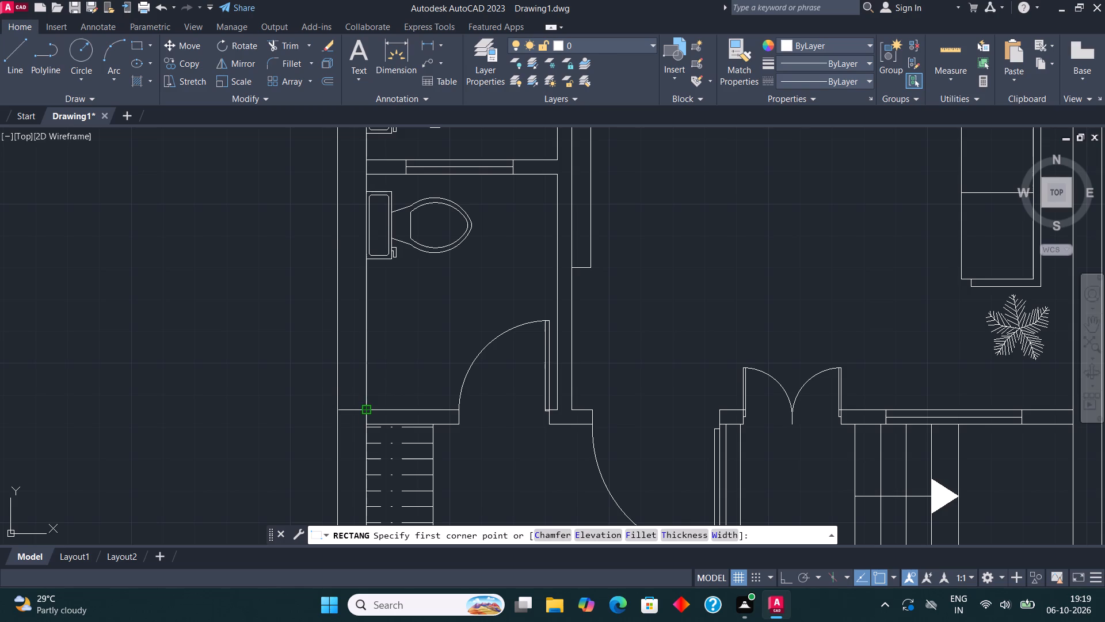
left_click(365, 407)
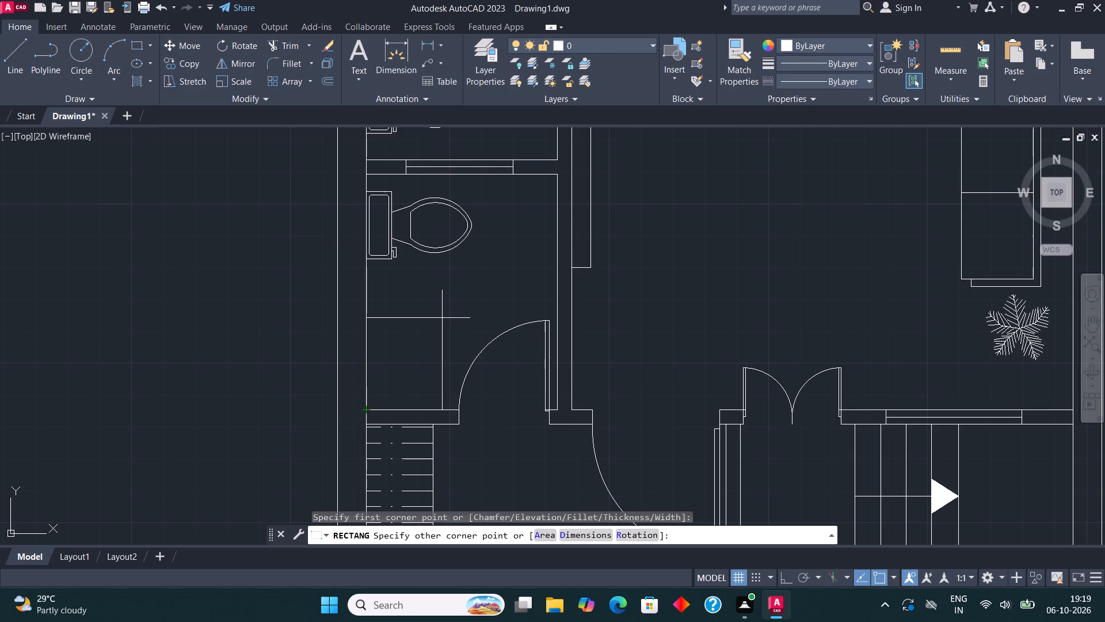
left_click(437, 331)
Stretch the north edge of the washbasin counter about 2" north.
scroll(432, 369, "up", 1)
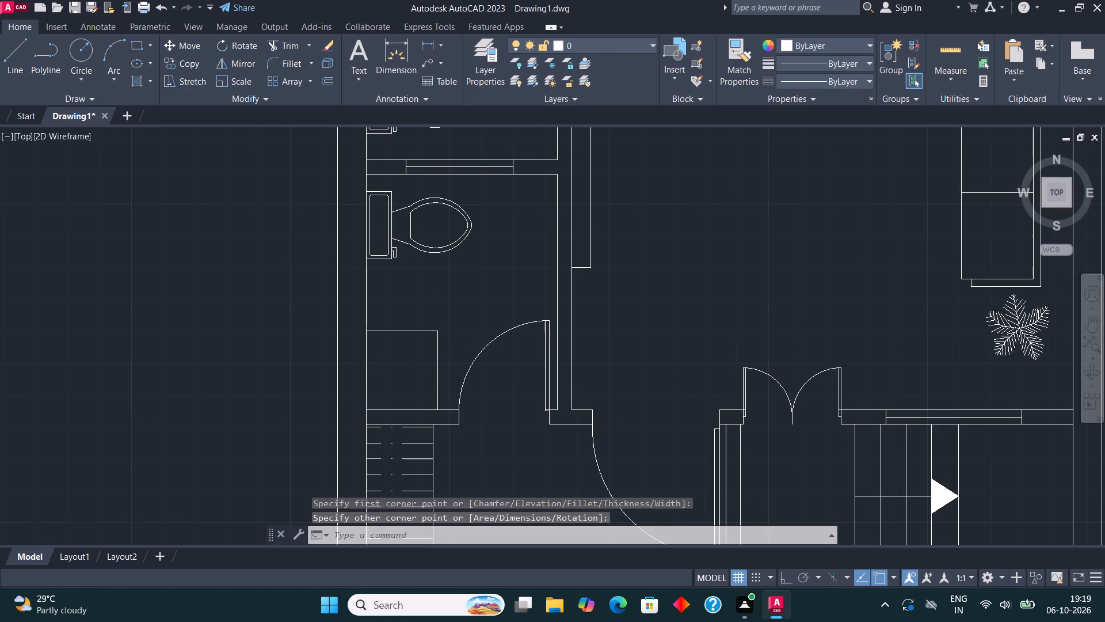
middle_click_drag(444, 354, 393, 354)
scroll(393, 354, "up", 1)
left_click(308, 282)
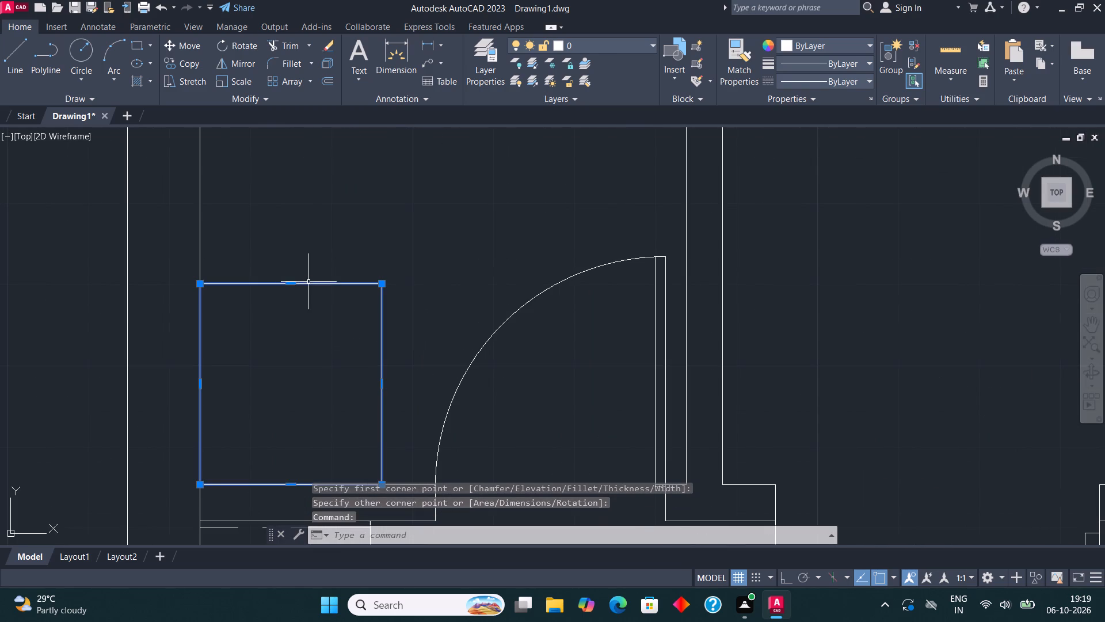
left_click(290, 286)
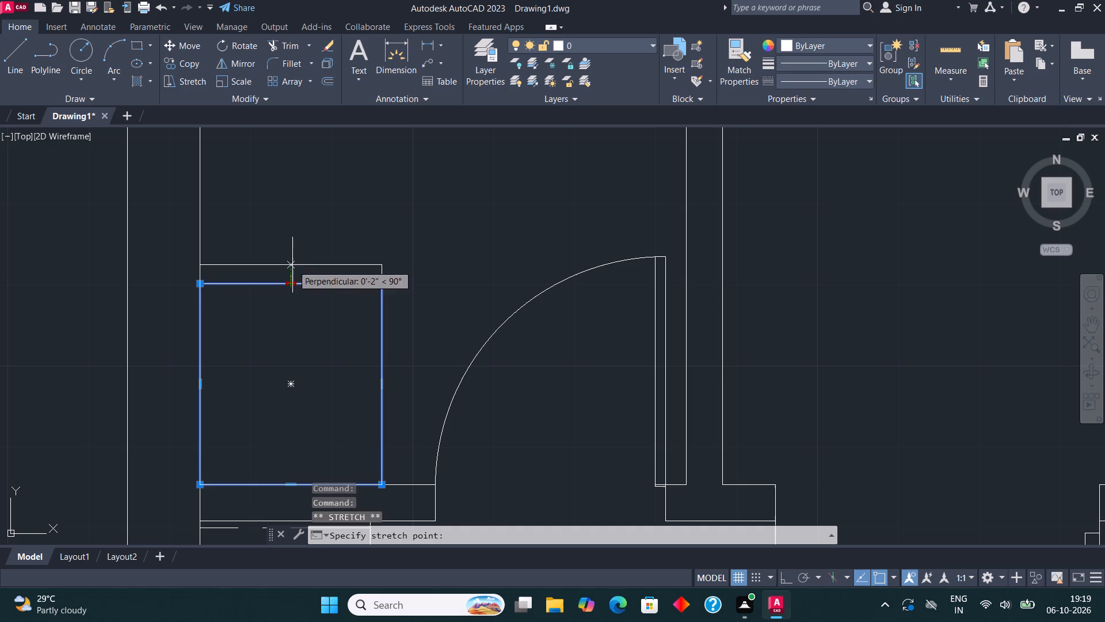
left_click(292, 265)
key("Escape")
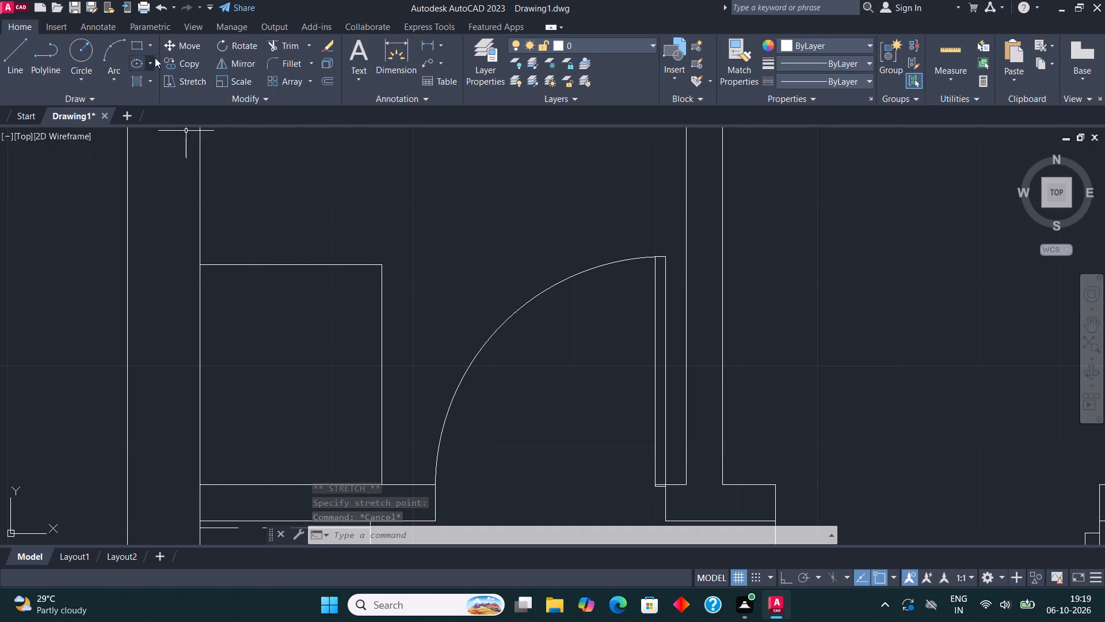
Draw an upright ellipse as the basin inside the counter rectangle and shift it slightly north.
left_click(139, 59)
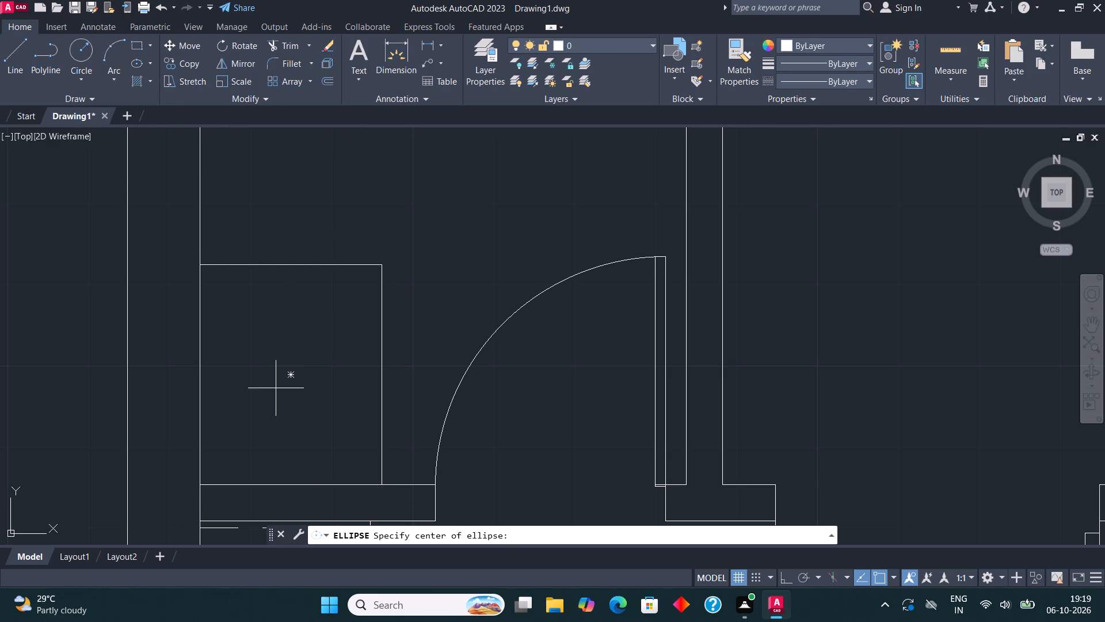
left_click(276, 403)
left_click(272, 343)
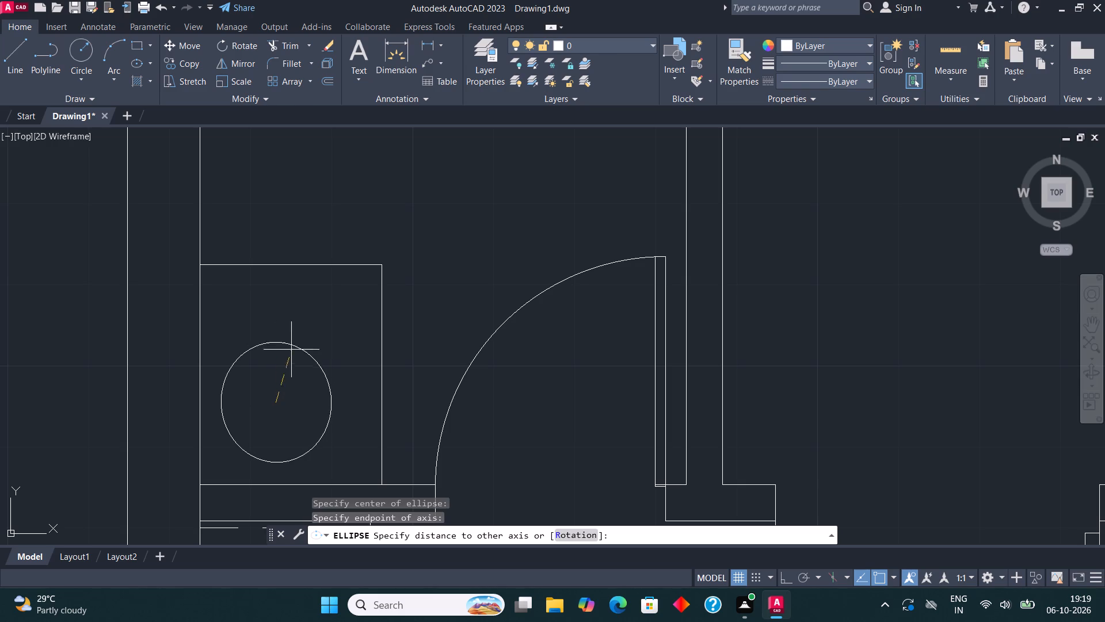
left_click(307, 367)
left_click(292, 358)
left_click(260, 333)
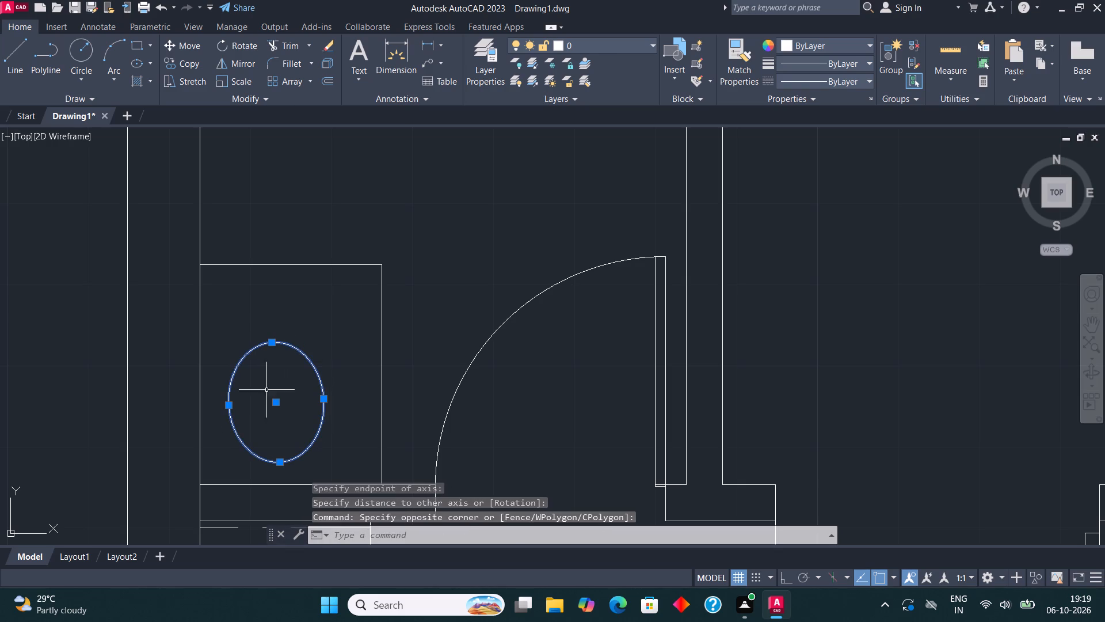
left_click(276, 403)
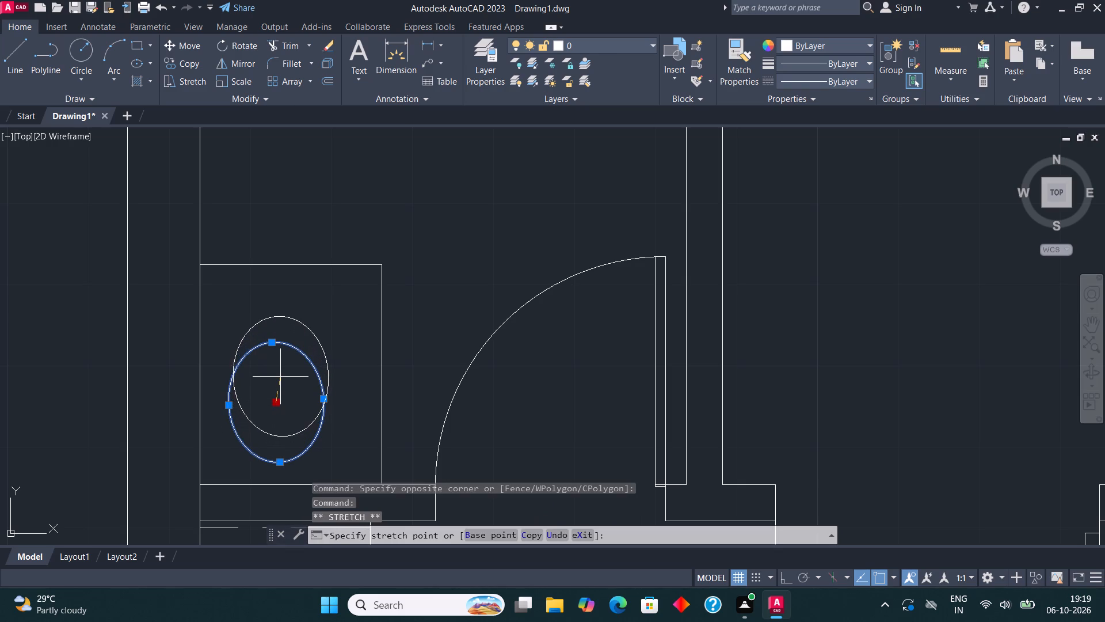
left_click(280, 384)
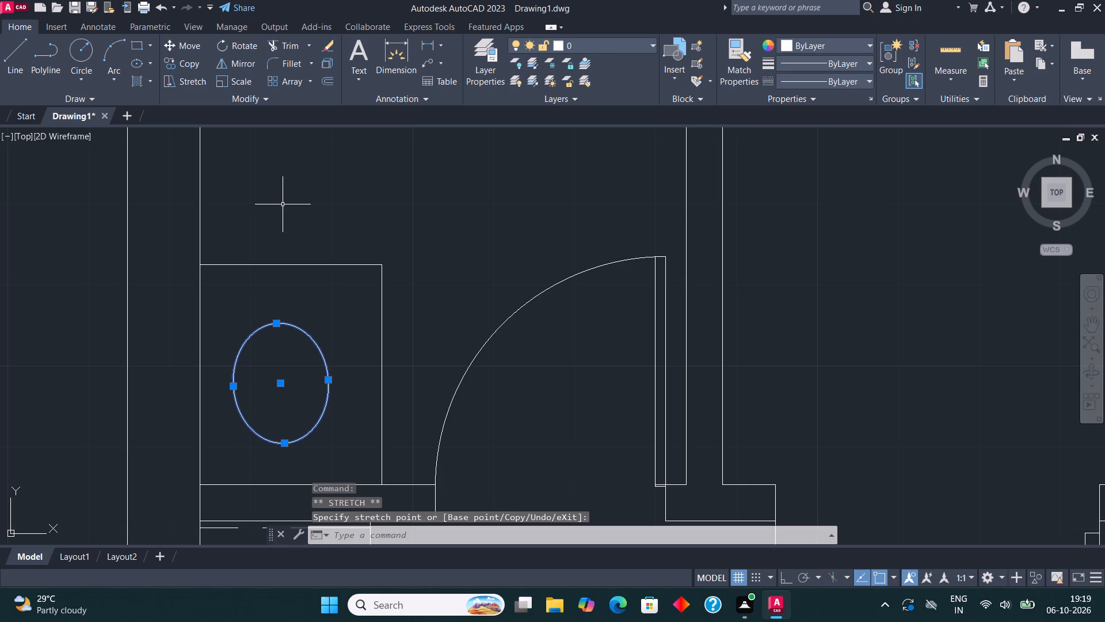
key("Escape")
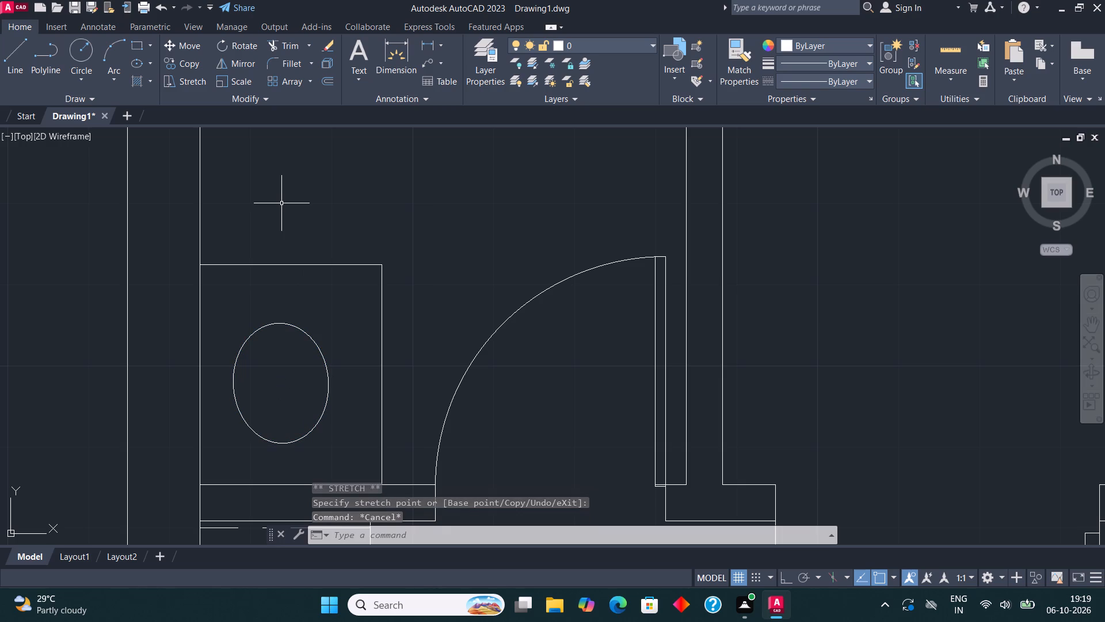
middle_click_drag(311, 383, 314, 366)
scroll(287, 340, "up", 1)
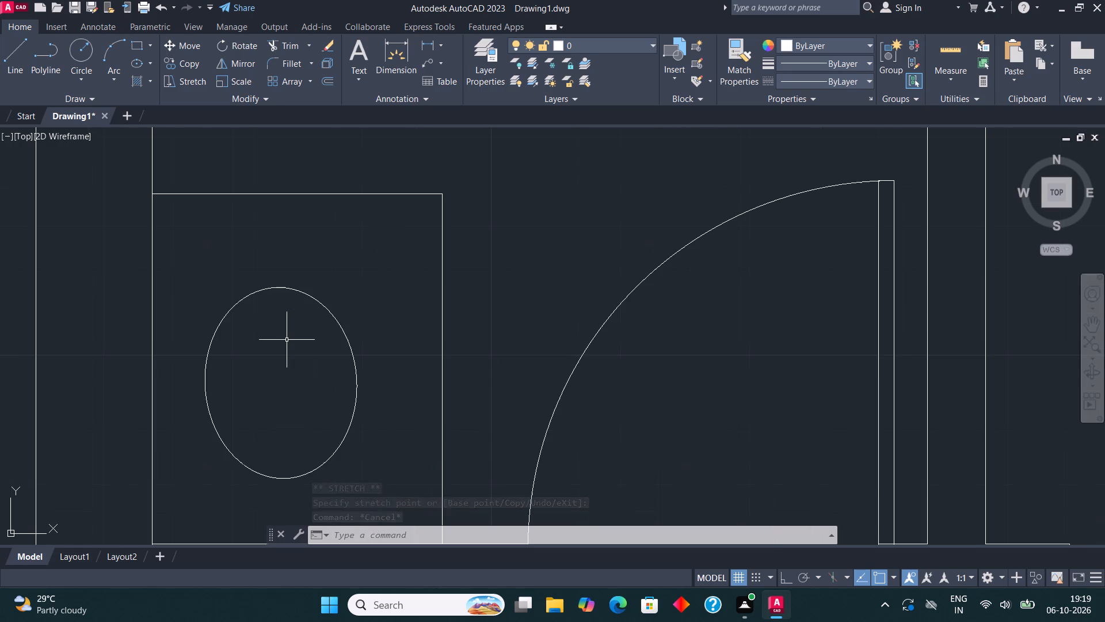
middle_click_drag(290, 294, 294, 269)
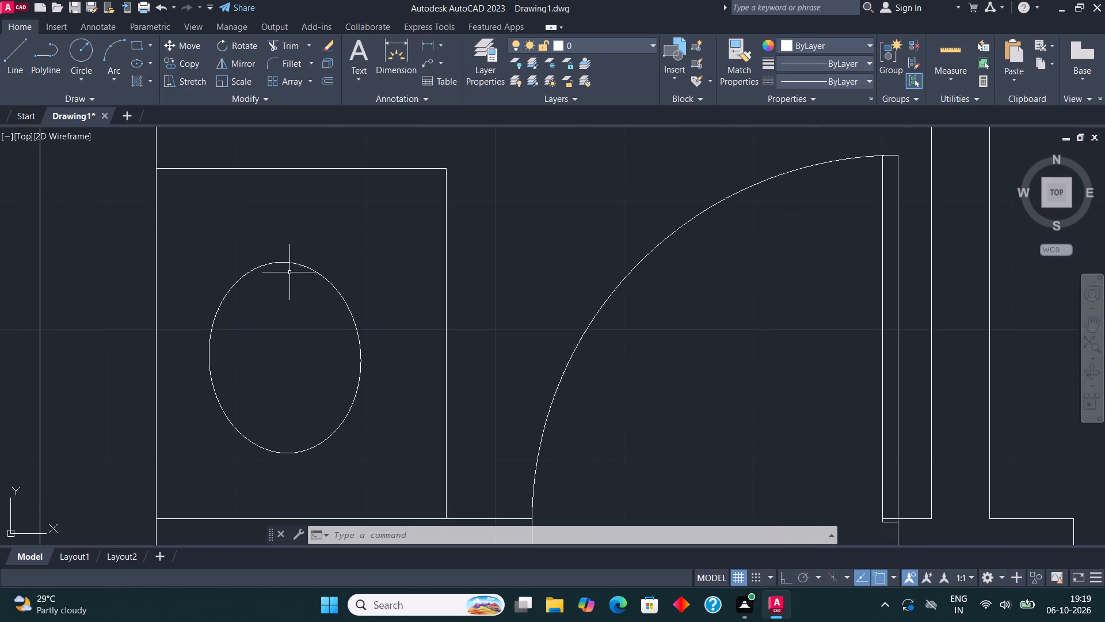
Draw a small drain circle at the centre of the elliptical basin in the southern bathroom.
left_click(85, 45)
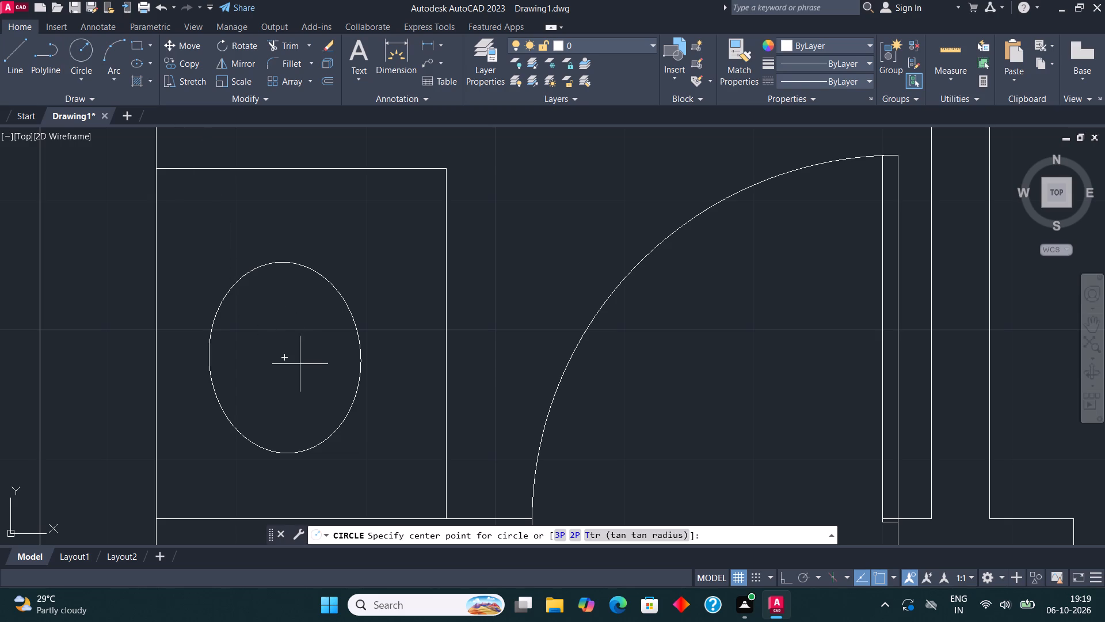
left_click(285, 356)
left_click(293, 360)
Copy the washbasin counter with its basin and drain from its northwest corner to the northern bathroom's northwest inner corner.
scroll(362, 229, "down", 3)
middle_click_drag(357, 236, 349, 251)
scroll(353, 297, "down", 2)
middle_click_drag(399, 241, 408, 348)
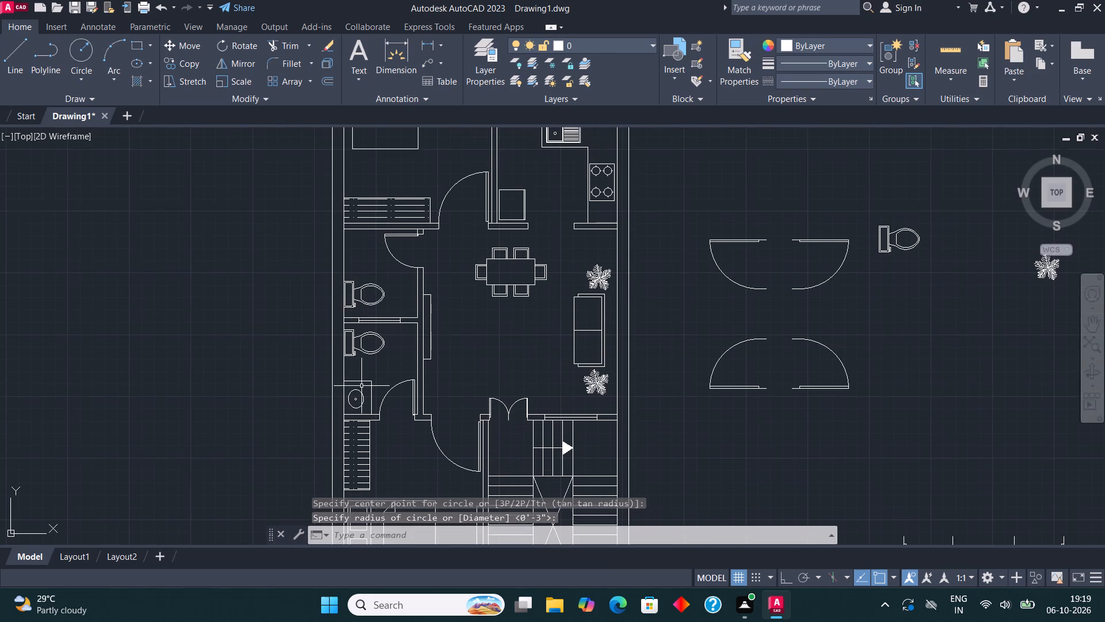
scroll(360, 388, "up", 2)
left_click_drag(390, 438, 383, 433)
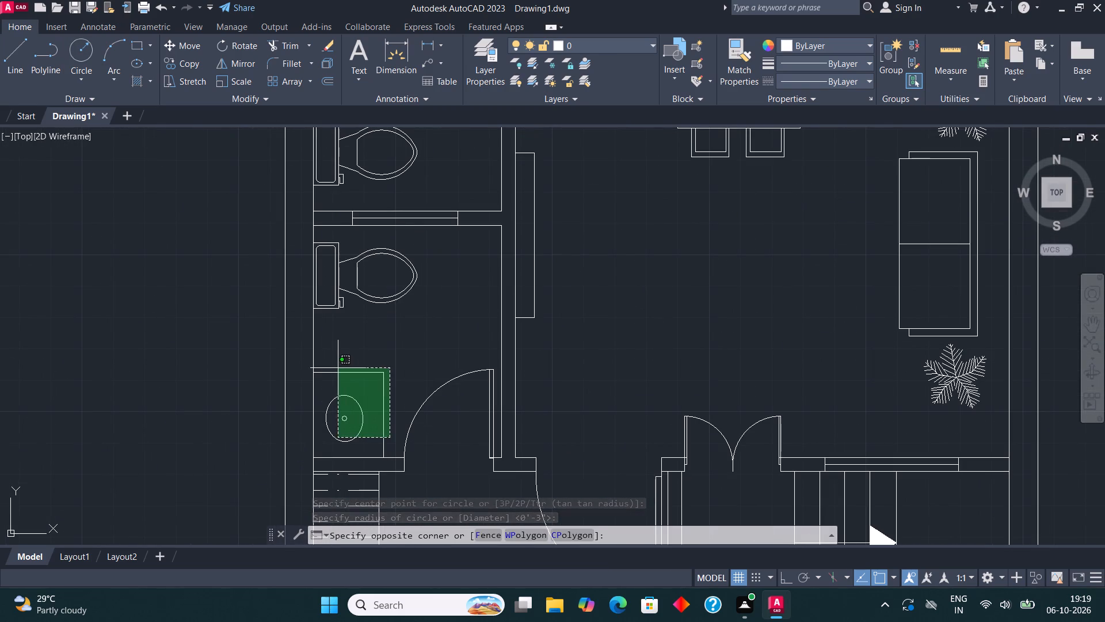
left_click(323, 357)
left_click(176, 60)
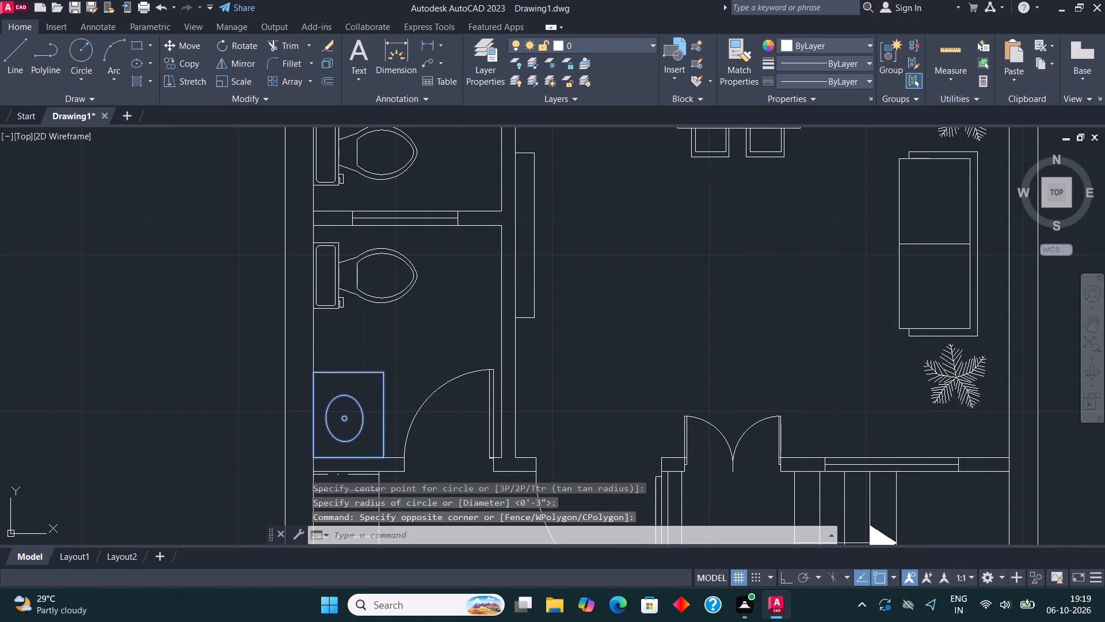
left_click(316, 373)
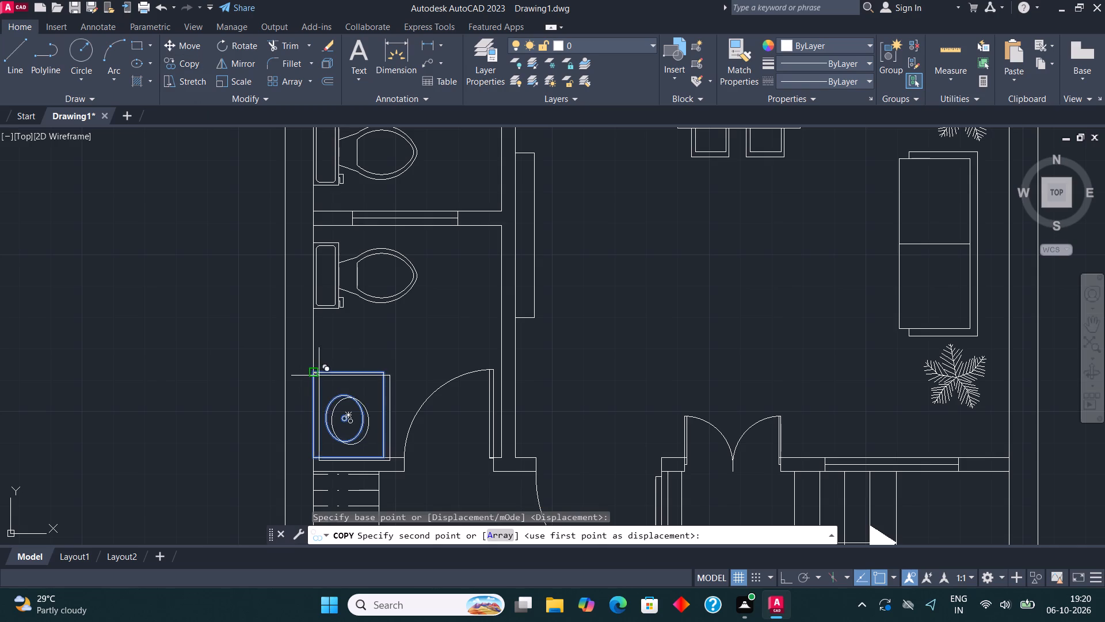
scroll(332, 403, "down", 2)
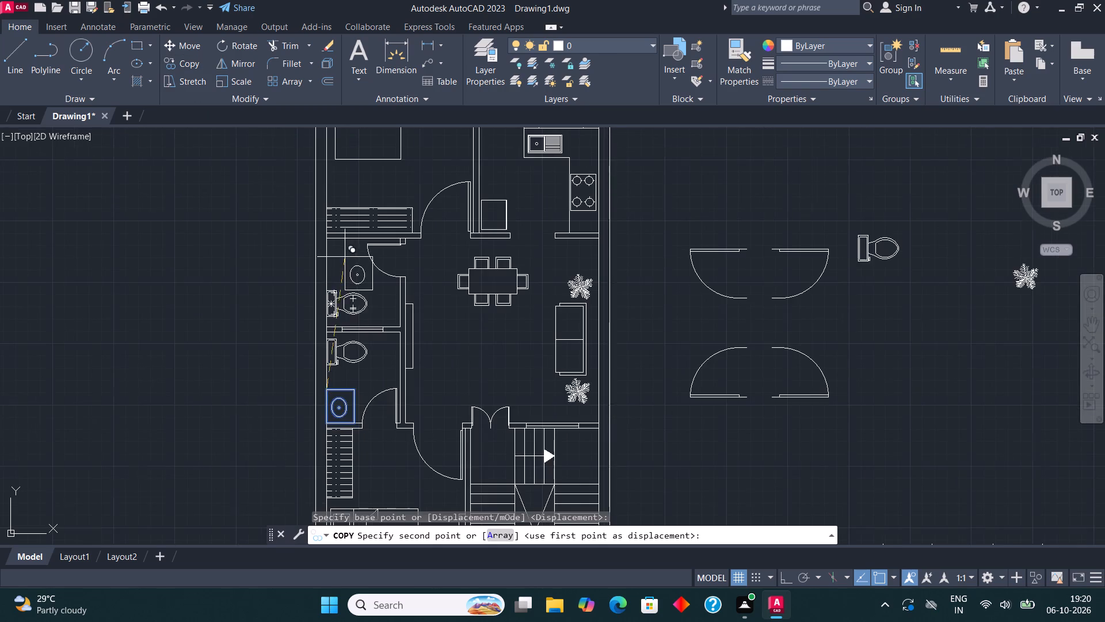
scroll(341, 247, "up", 3)
left_click(276, 215)
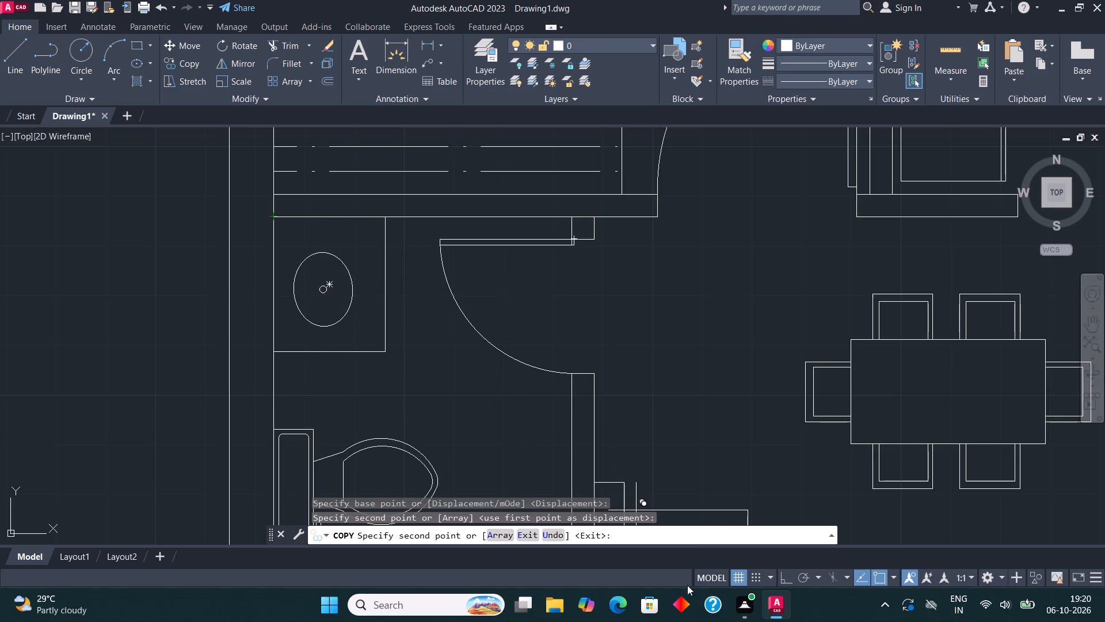
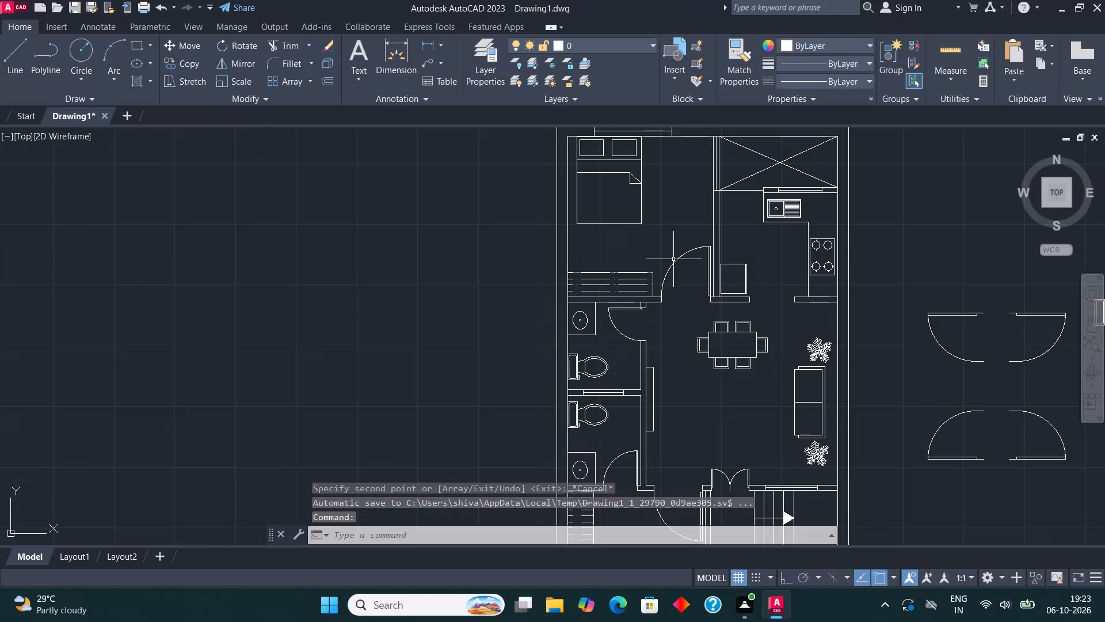
Load the ACAD_ISO02W100 ISO dash linetype and make it the current linetype.
middle_click_drag(625, 329, 595, 396)
middle_click_drag(715, 221, 628, 271)
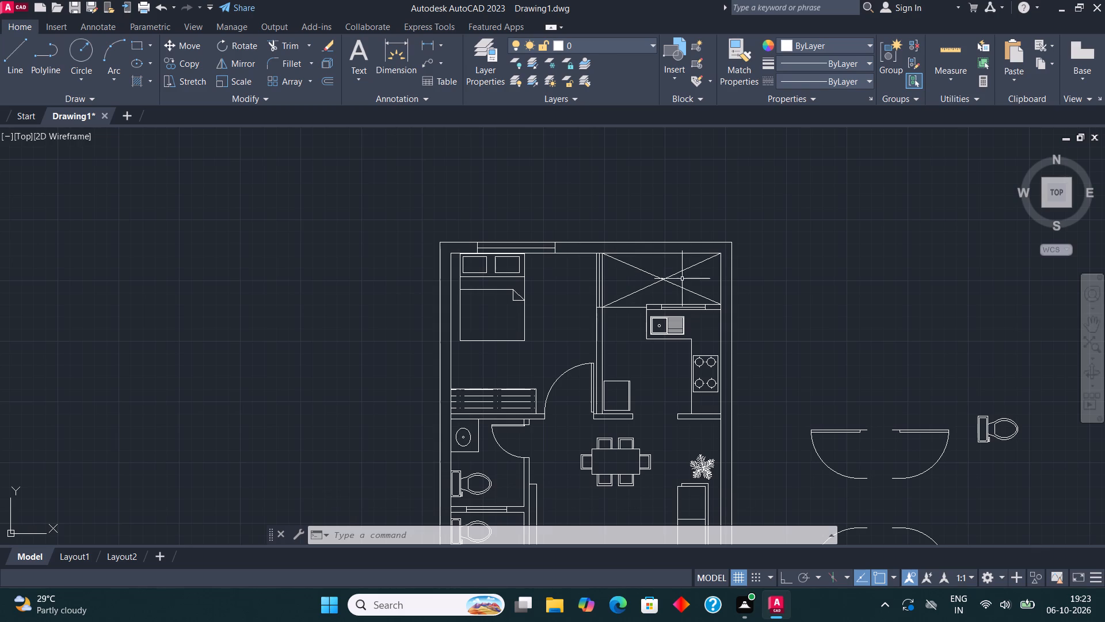
middle_click_drag(581, 345, 543, 268)
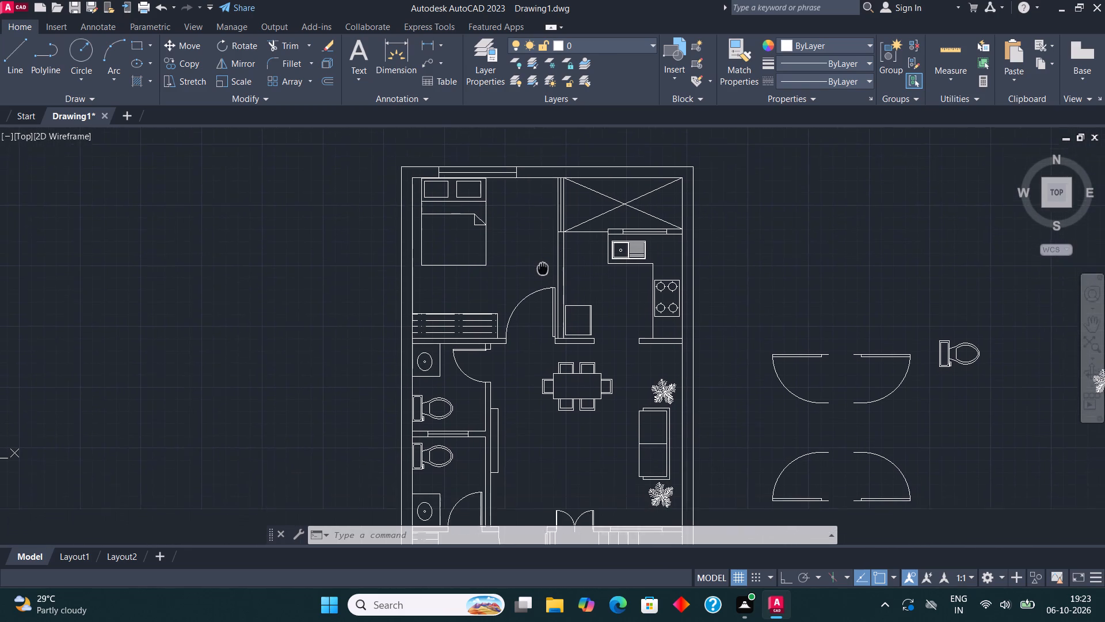
middle_click_drag(543, 268, 535, 213)
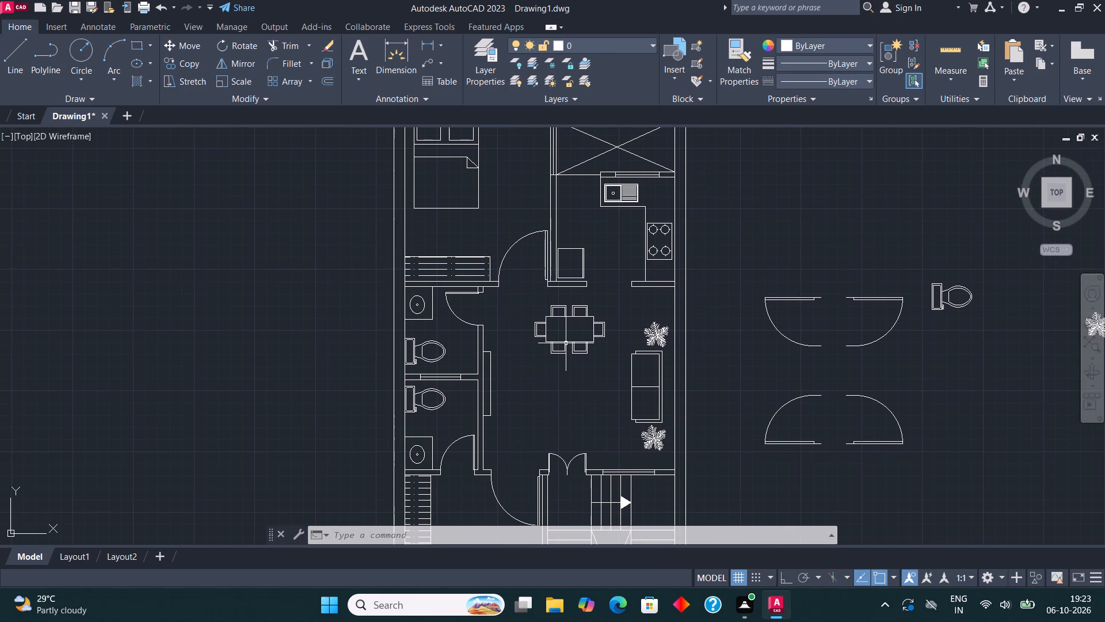
scroll(599, 280, "up", 2)
type("lin")
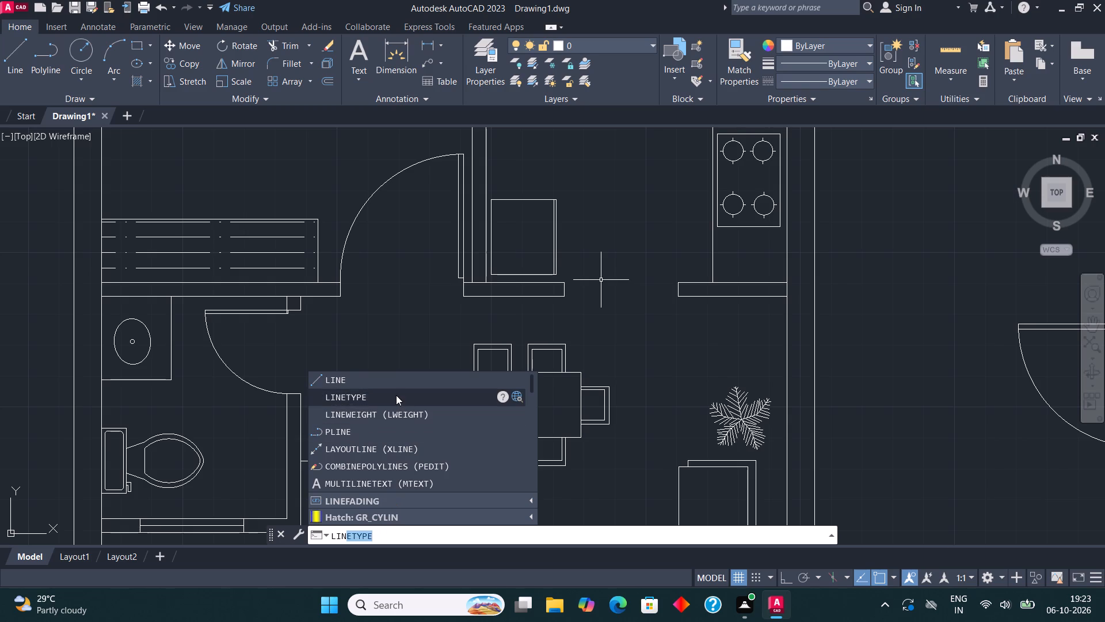
left_click(396, 395)
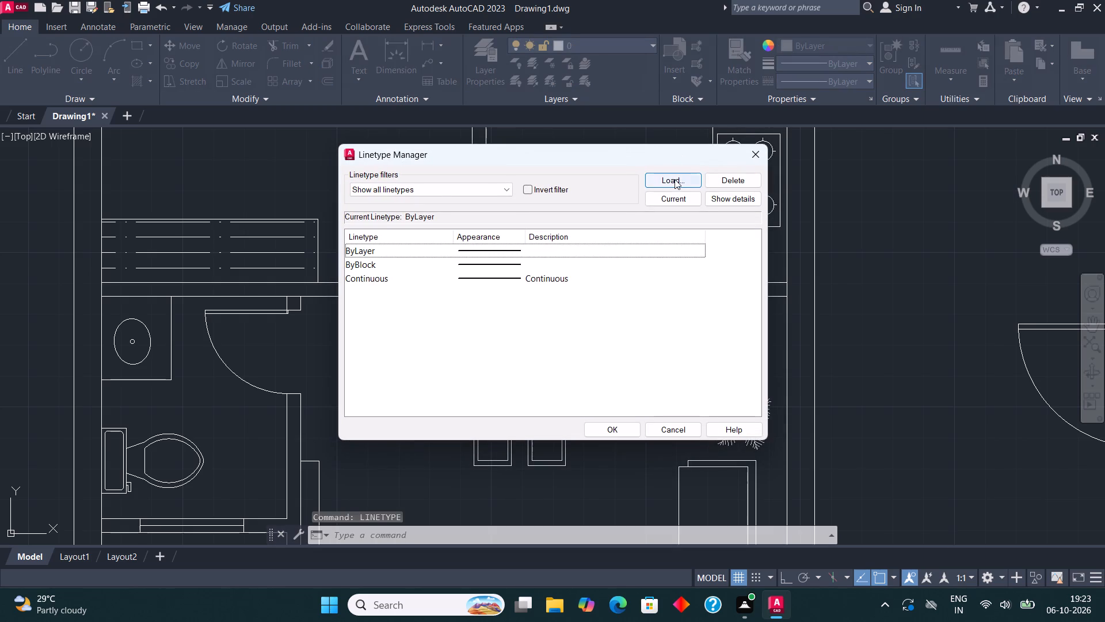
left_click(675, 179)
left_click(567, 275)
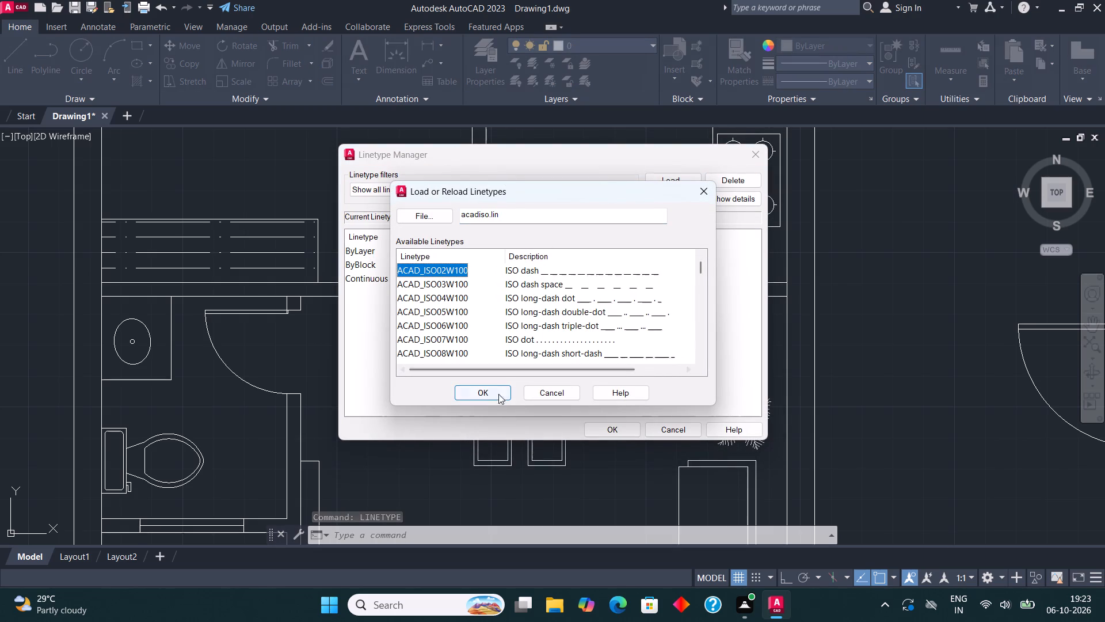
left_click(496, 397)
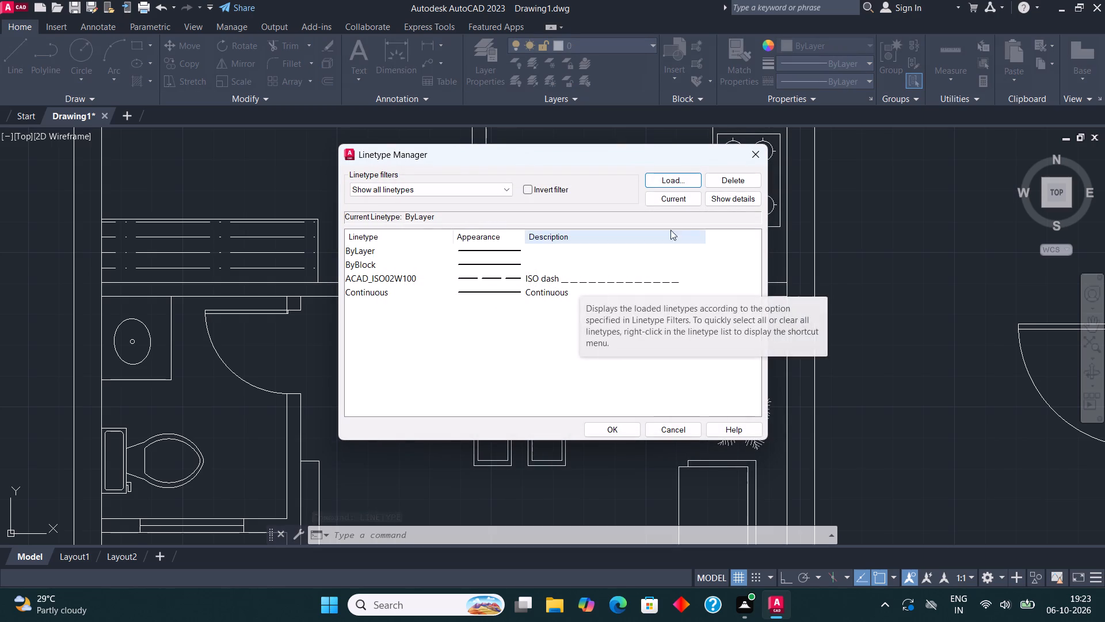
left_click(541, 282)
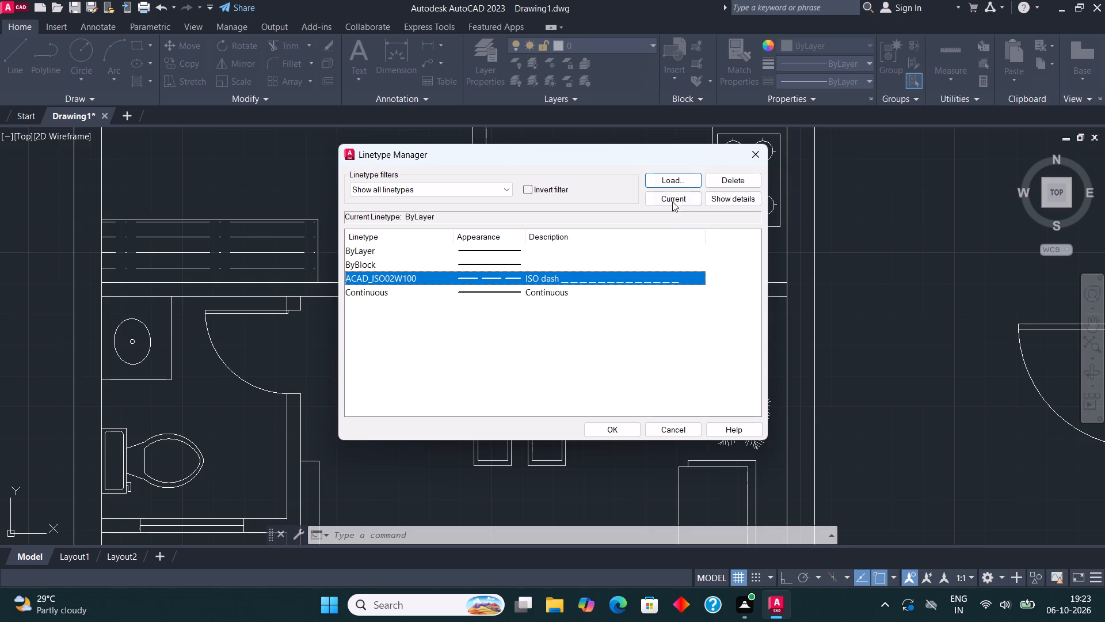
left_click(672, 194)
left_click(620, 431)
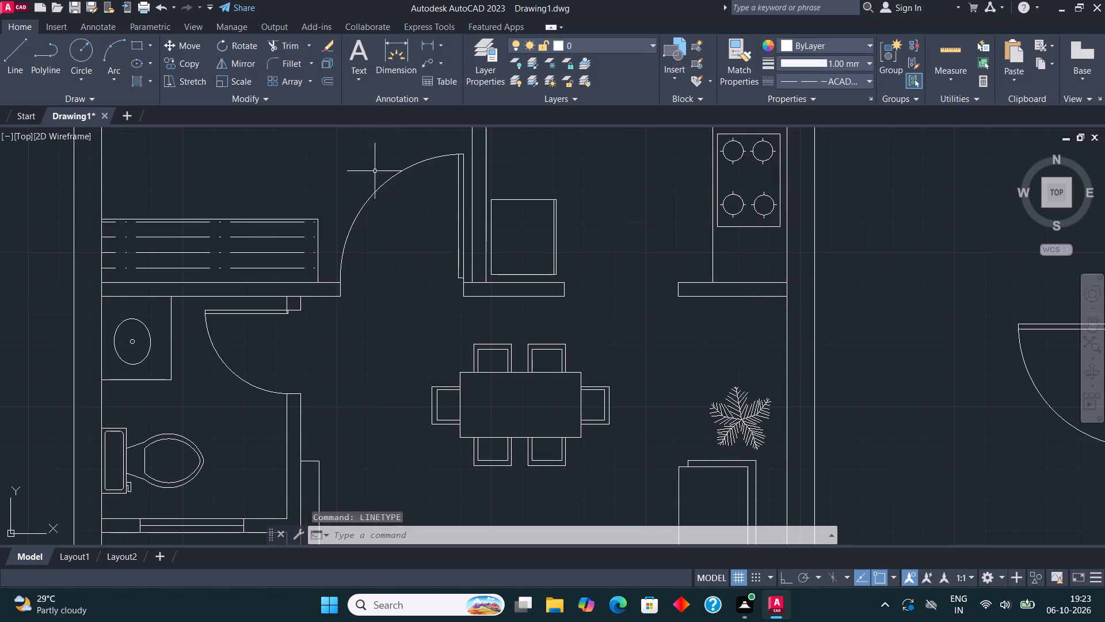
Draw a dashed rectangle across the wall opening between the kitchen and the dining area, matching the wall thickness.
left_click(132, 44)
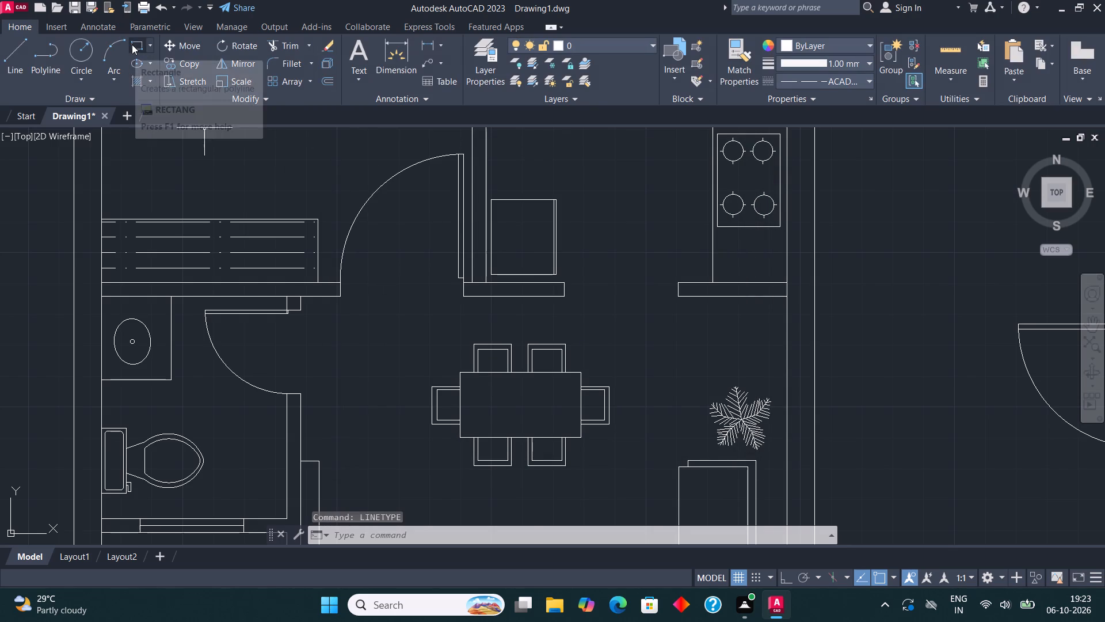
left_click(569, 299)
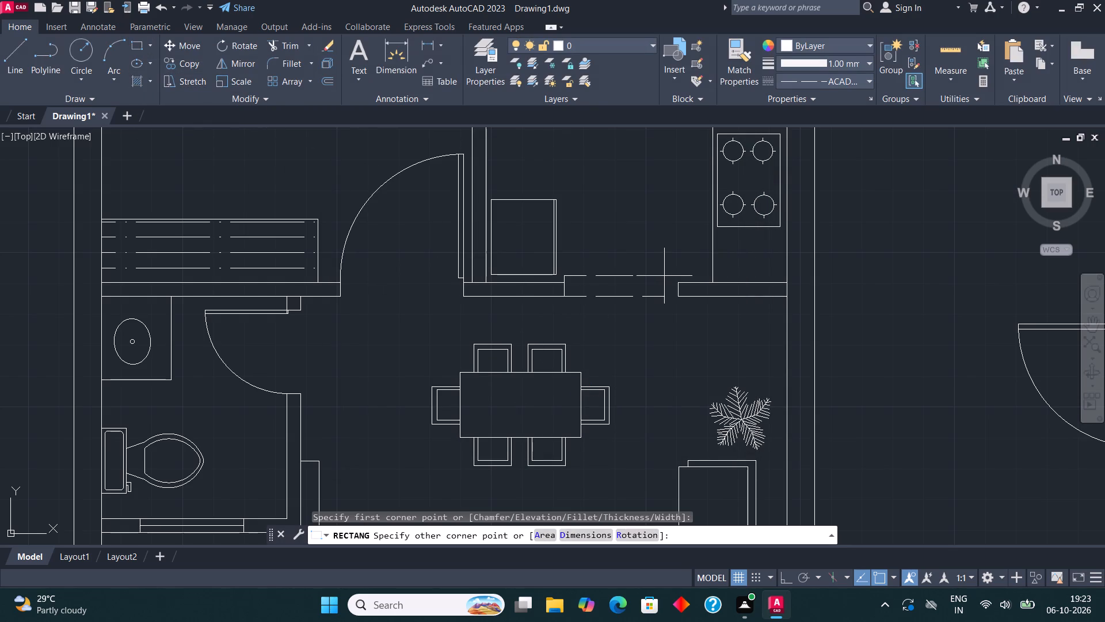
left_click(679, 278)
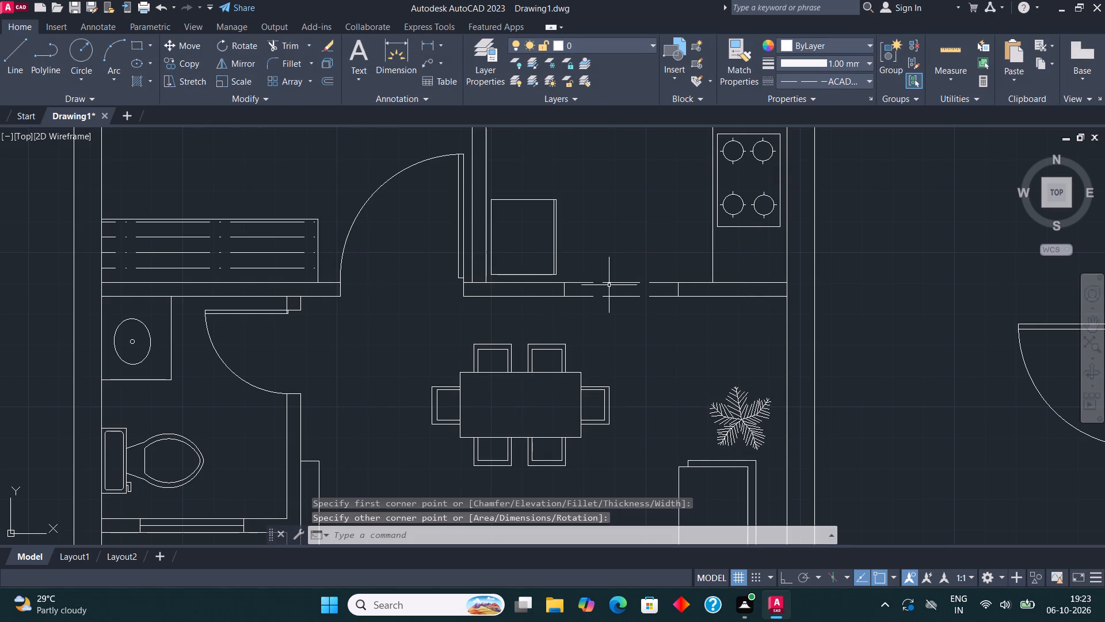
key("Escape")
Look over the floor plan from the dining area to the southern end and back up to the northern bedroom.
scroll(614, 288, "down", 3)
middle_click_drag(609, 311, 588, 287)
scroll(566, 317, "up", 1)
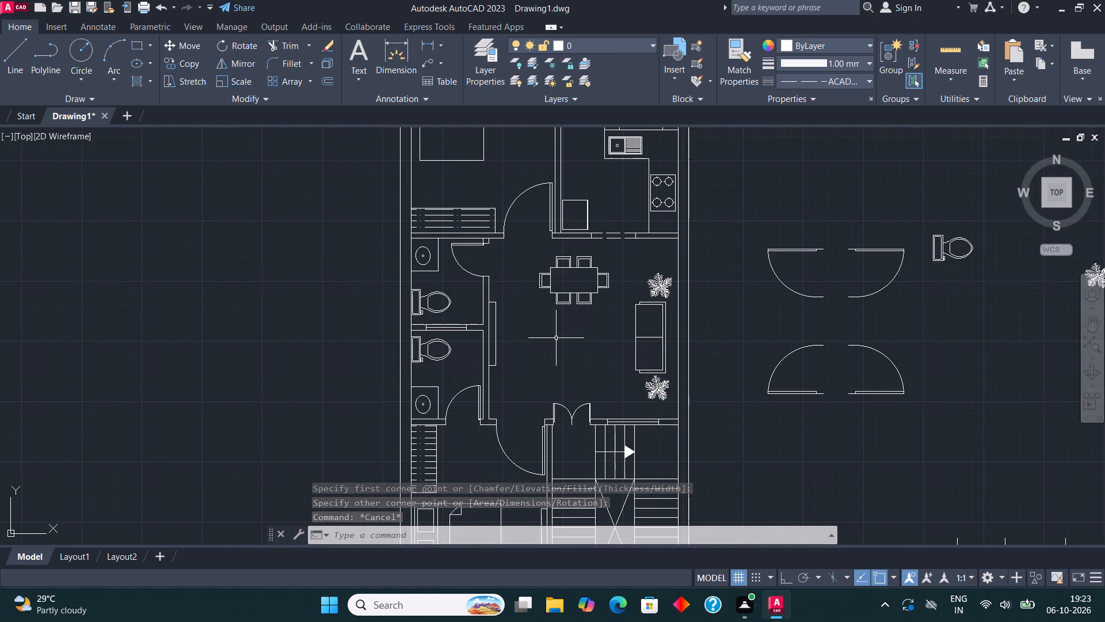
middle_click_drag(538, 327, 483, 244)
middle_click_drag(477, 377, 477, 357)
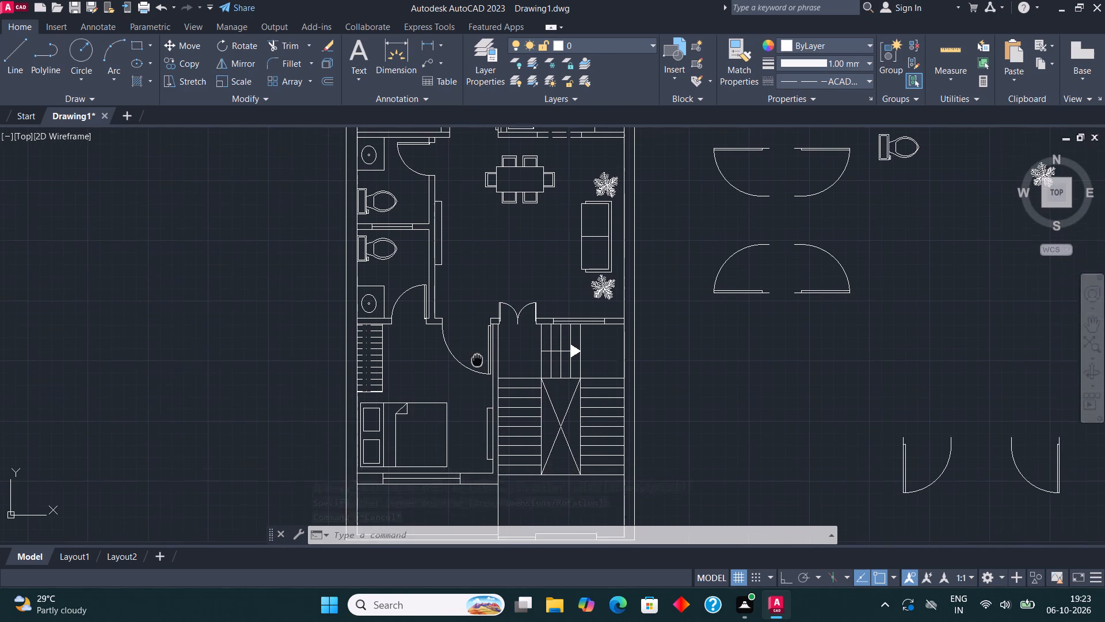
middle_click_drag(477, 357, 470, 245)
middle_click_drag(476, 371, 471, 352)
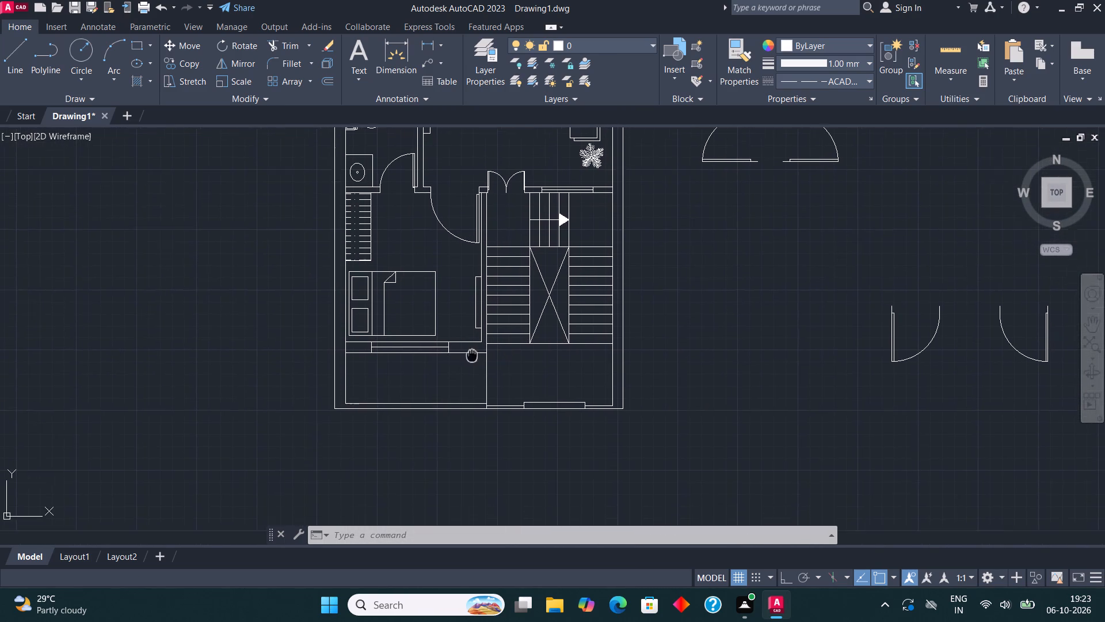
middle_click_drag(471, 352, 516, 380)
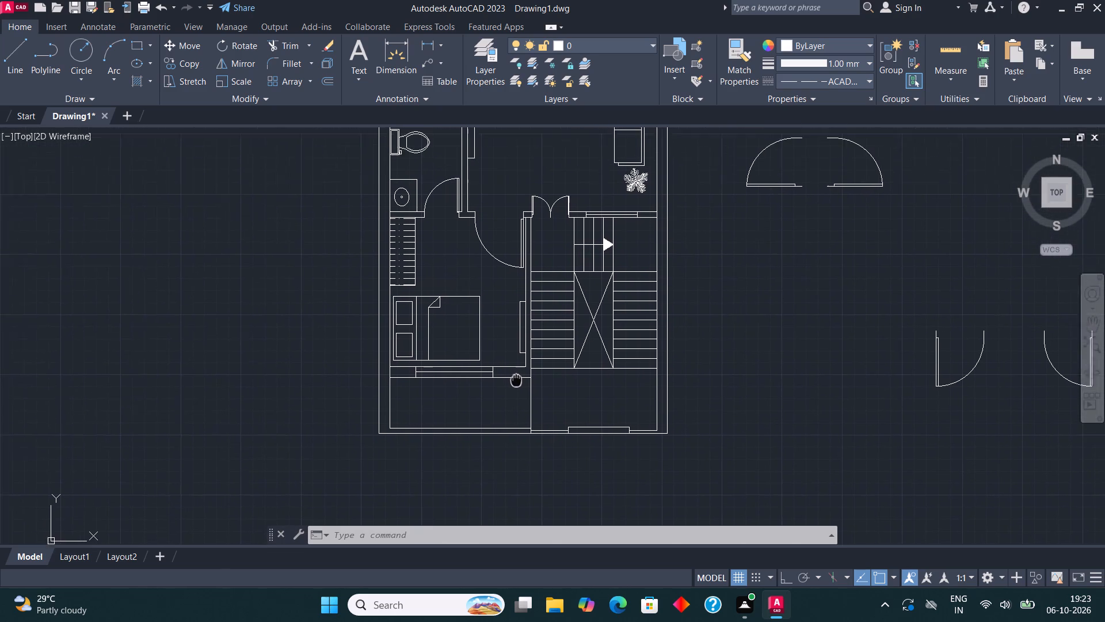
middle_click_drag(516, 380, 487, 495)
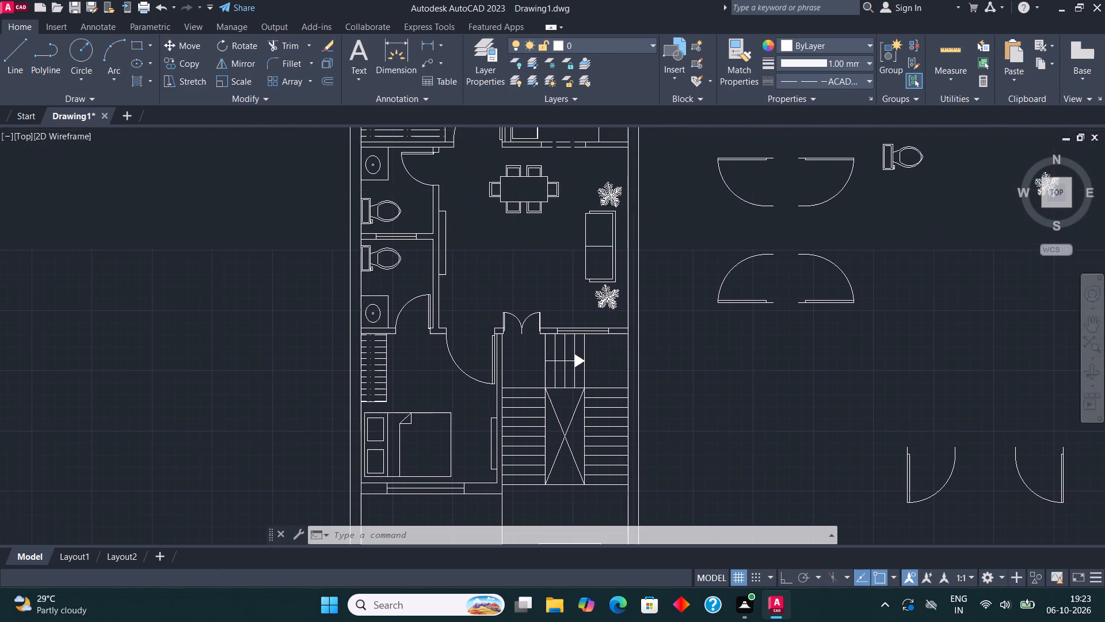
middle_click_drag(476, 365, 477, 513)
middle_click_drag(470, 274, 471, 295)
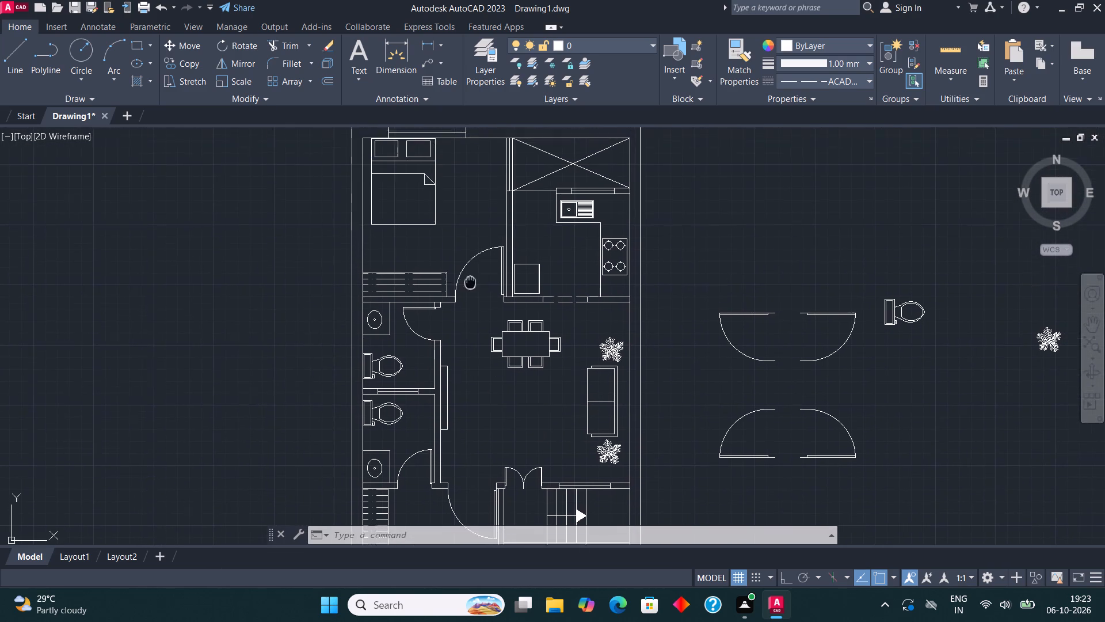
middle_click_drag(471, 295, 478, 426)
scroll(476, 401, "up", 2)
scroll(475, 377, "down", 1)
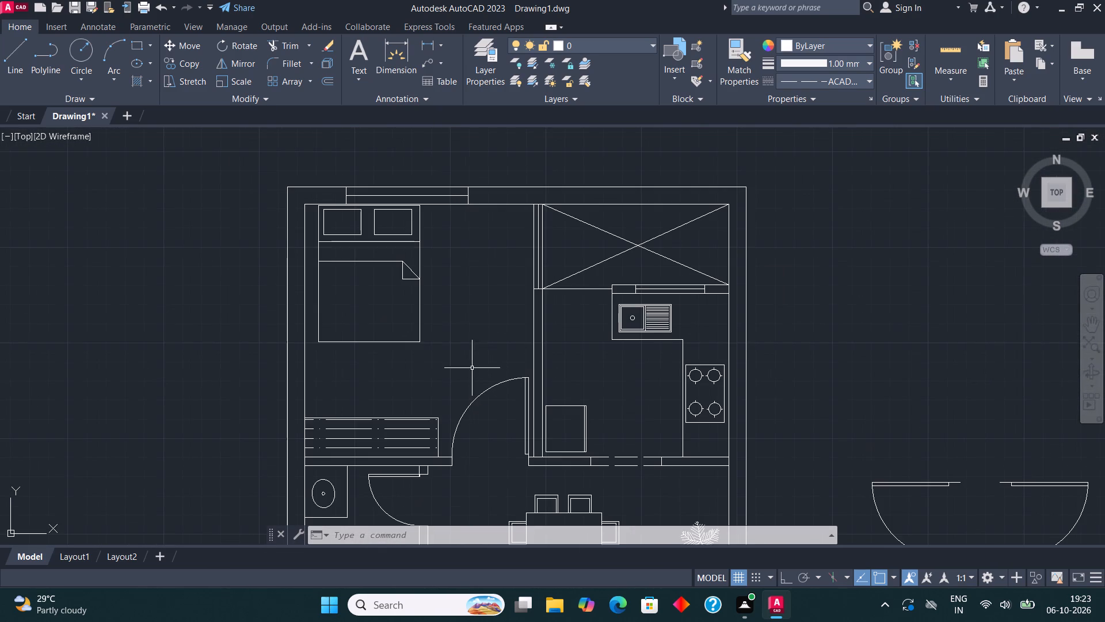
Add a two-line multiline text label reading BEDROOM and 10'*11'10" between the bed and wardrobe in the northern bedroom.
left_click(357, 56)
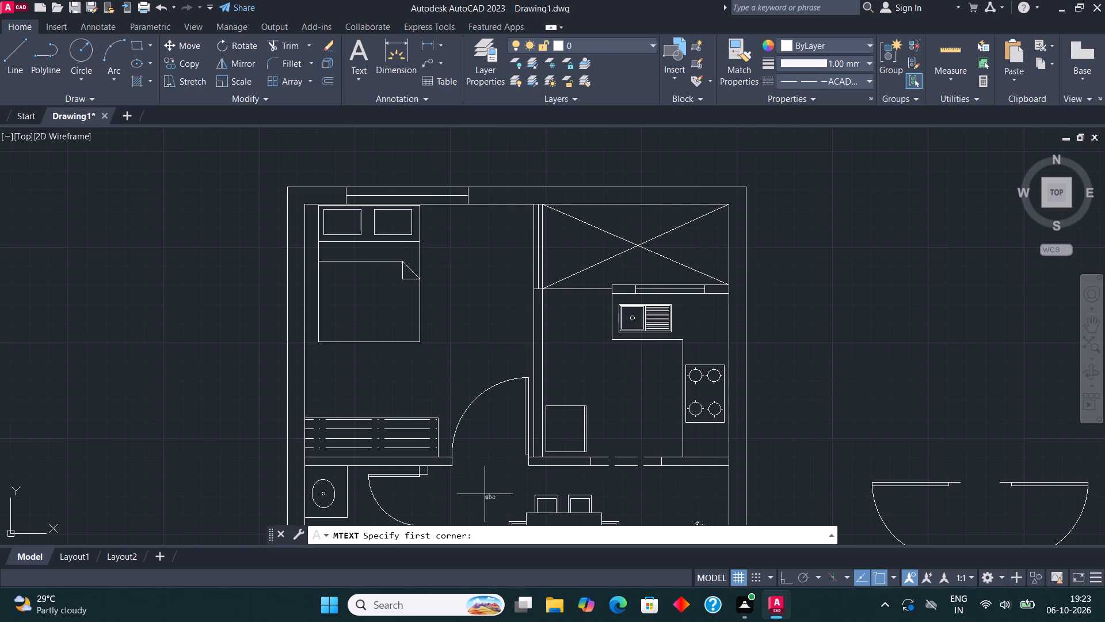
scroll(355, 390, "up", 2)
left_click(316, 400)
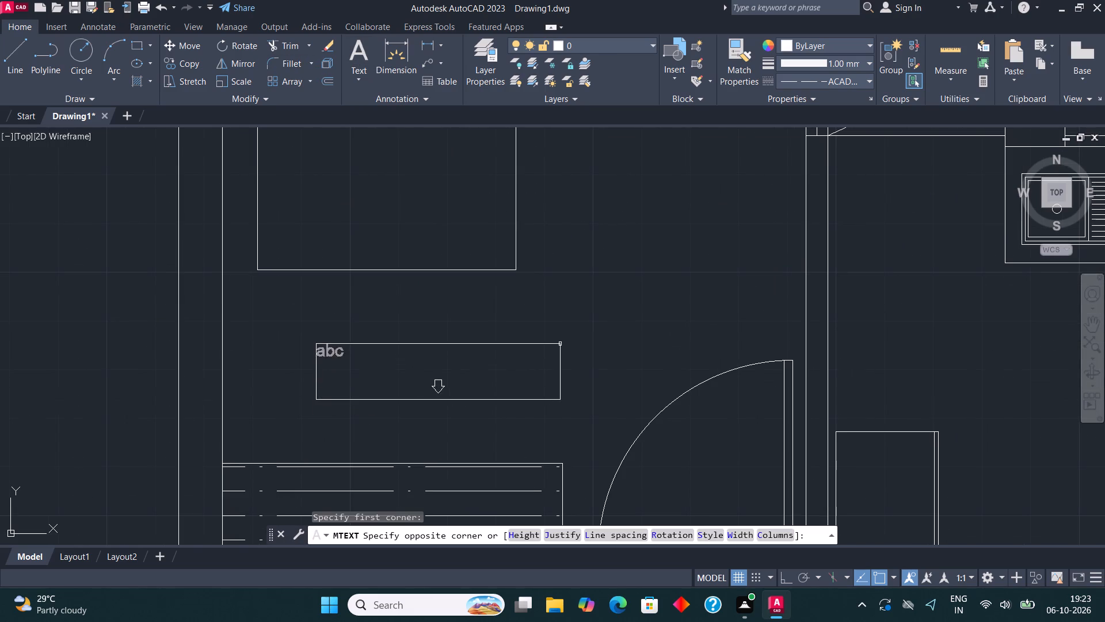
left_click(561, 344)
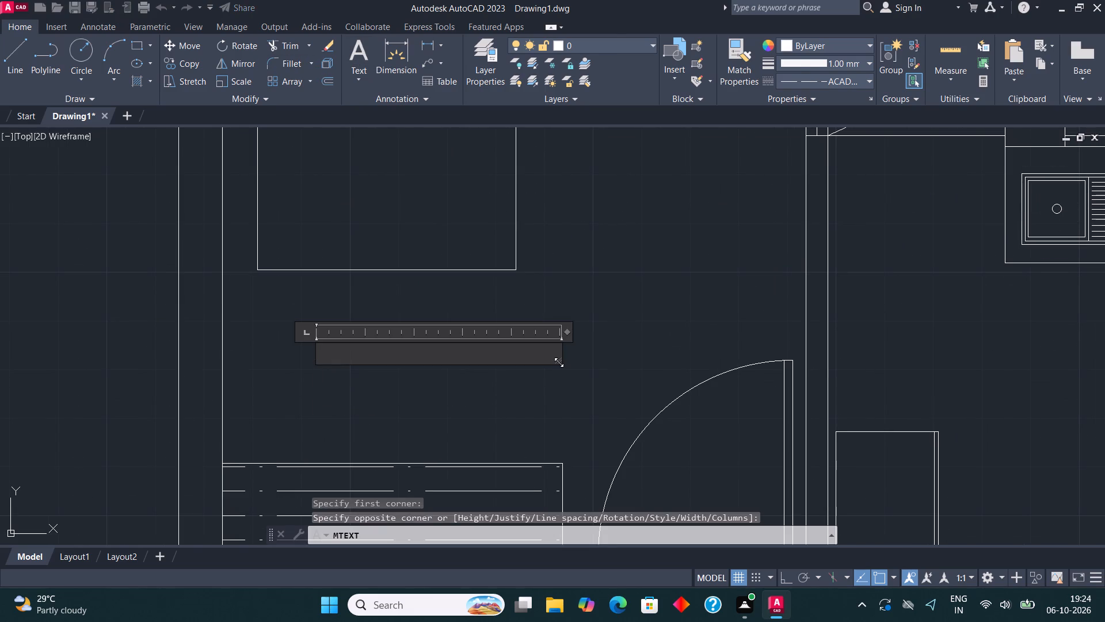
type("BEDROOM")
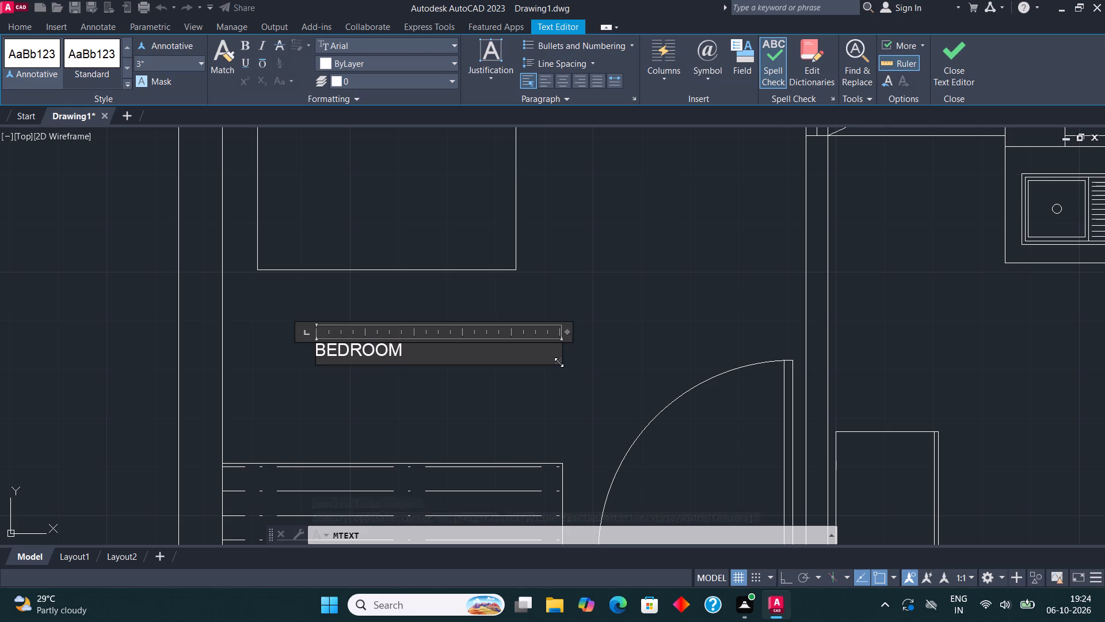
key("Return")
type("10'")
key("asterisk")
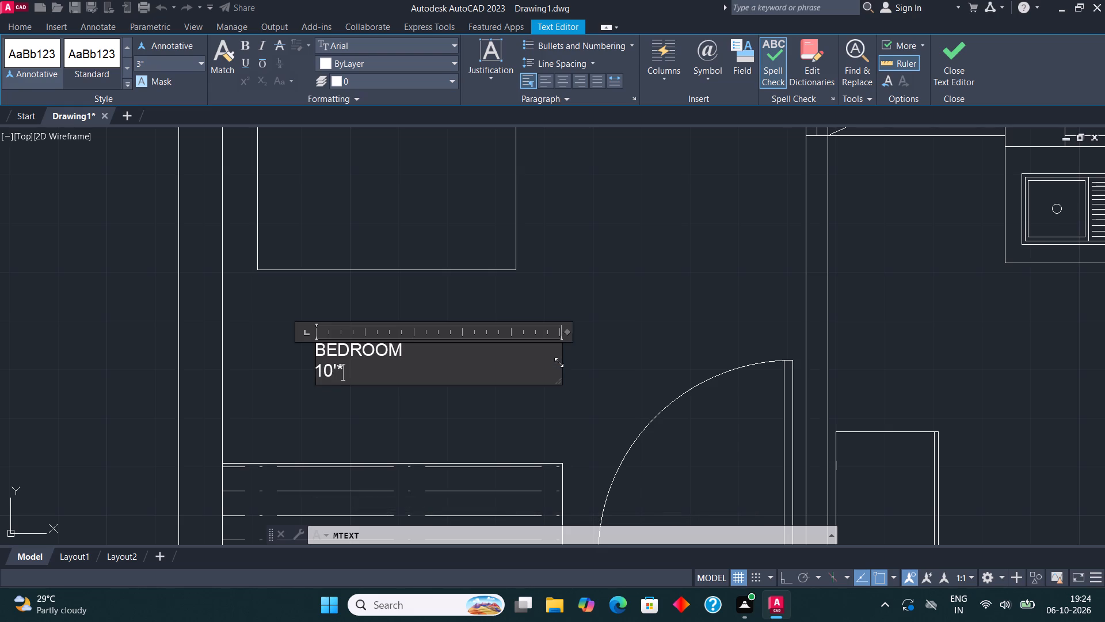
key("4")
key("BackSpace")
type("11'10\"")
left_click(954, 62)
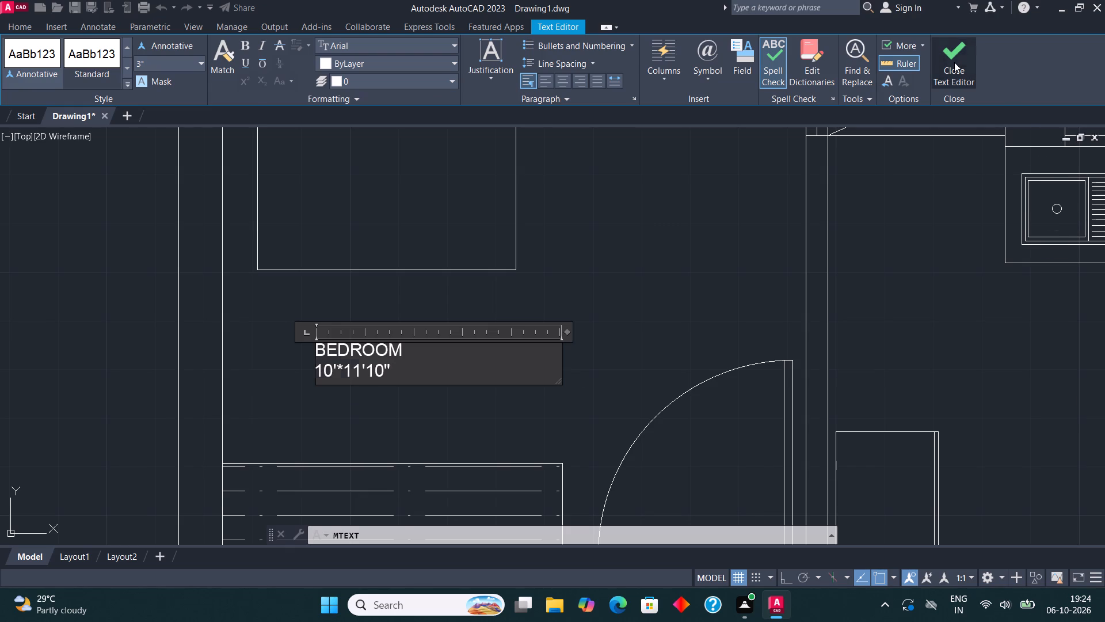
Scale the northern bedroom's text label up freehand from a base point inside the label.
scroll(596, 298, "down", 3)
scroll(549, 313, "up", 2)
left_click(525, 309)
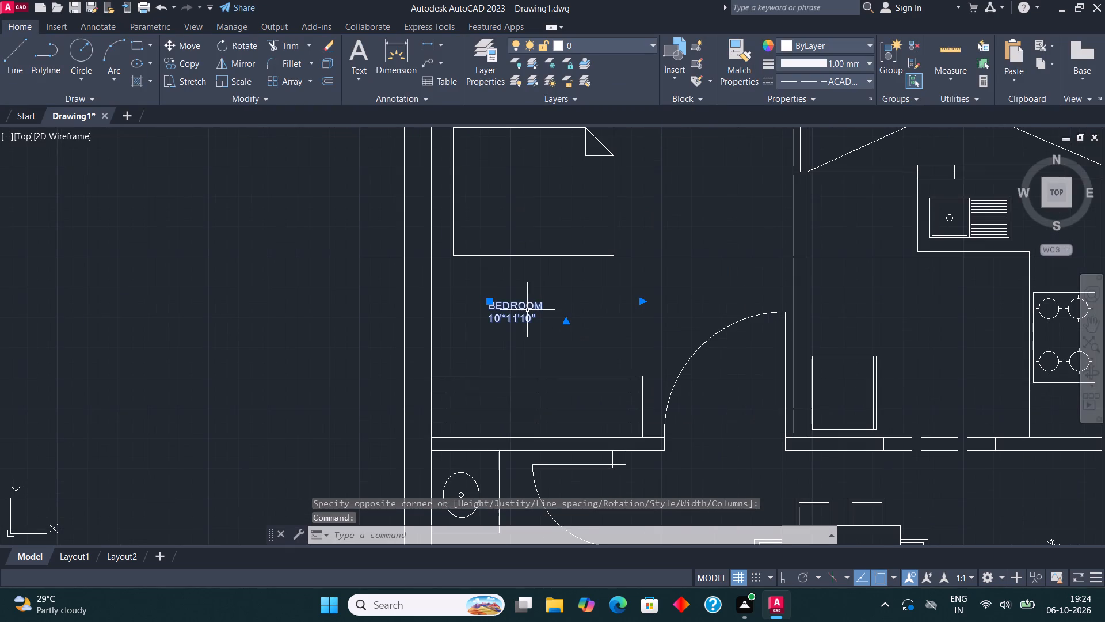
scroll(547, 279, "up", 2)
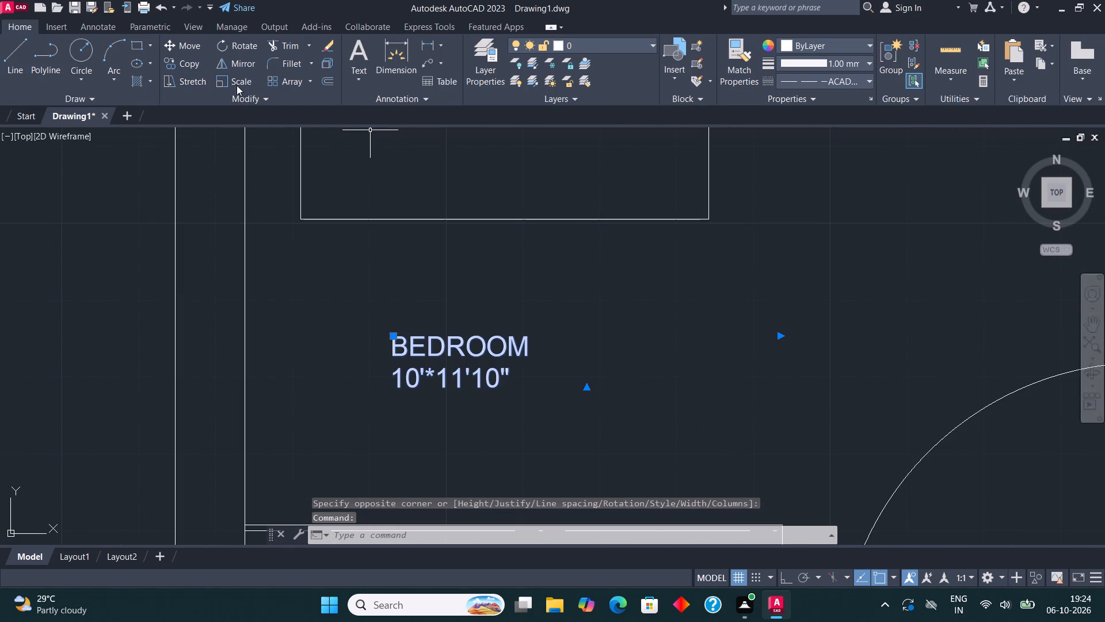
left_click(237, 85)
left_click(407, 371)
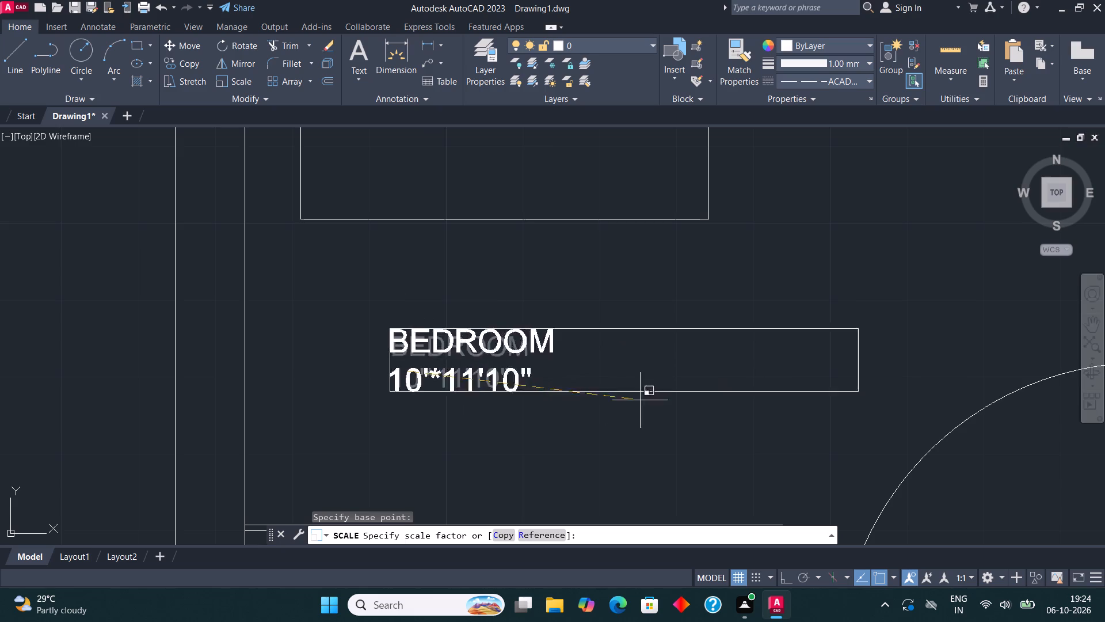
left_click(744, 410)
Copy the northern bedroom's text label into the crossed duct rectangle north of the kitchen and into the kitchen.
scroll(192, 300, "down", 3)
middle_click_drag(362, 341, 416, 338)
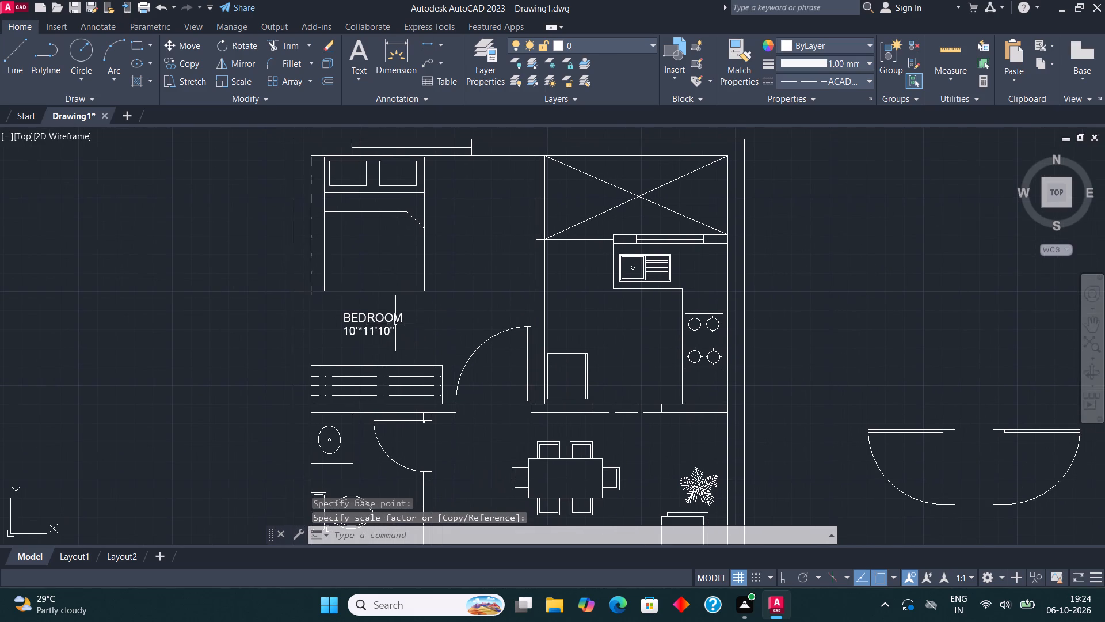
left_click(369, 322)
left_click(179, 60)
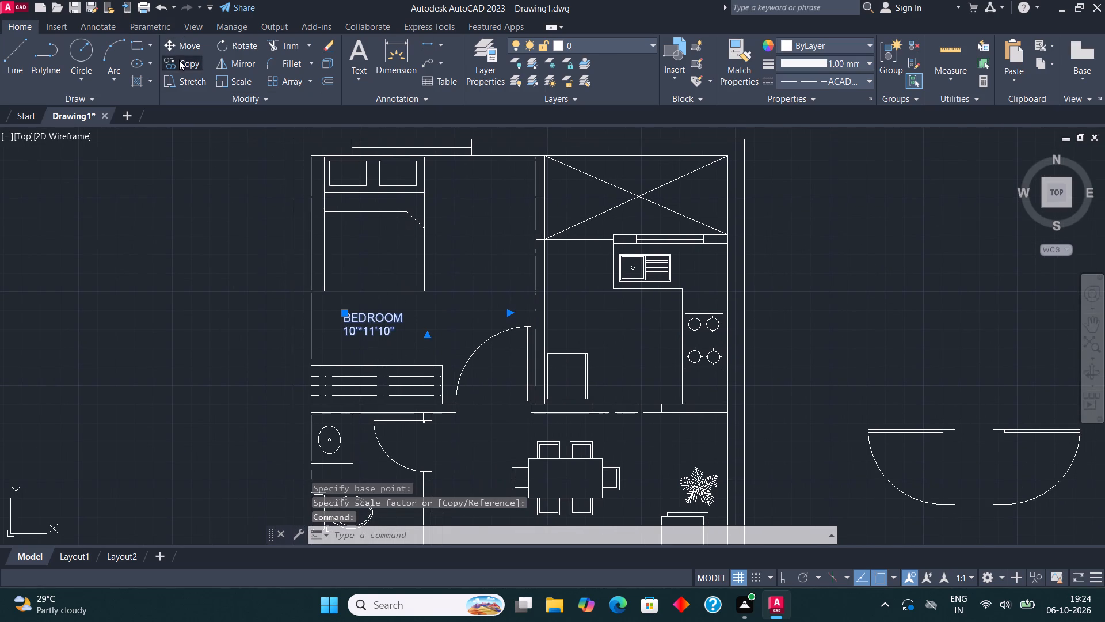
left_click(382, 326)
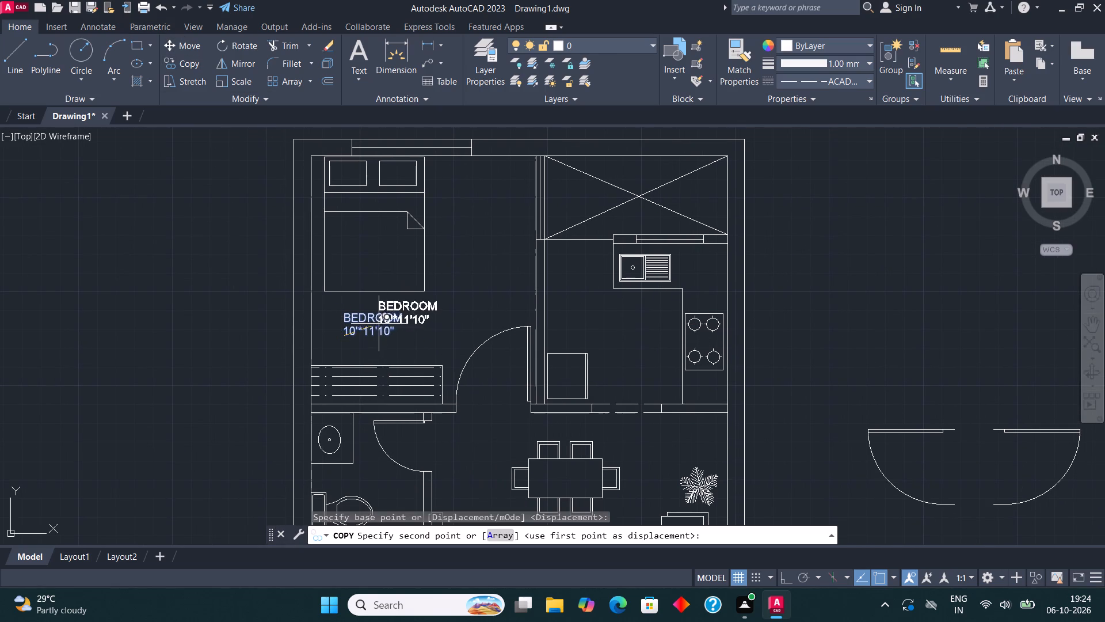
left_click(616, 208)
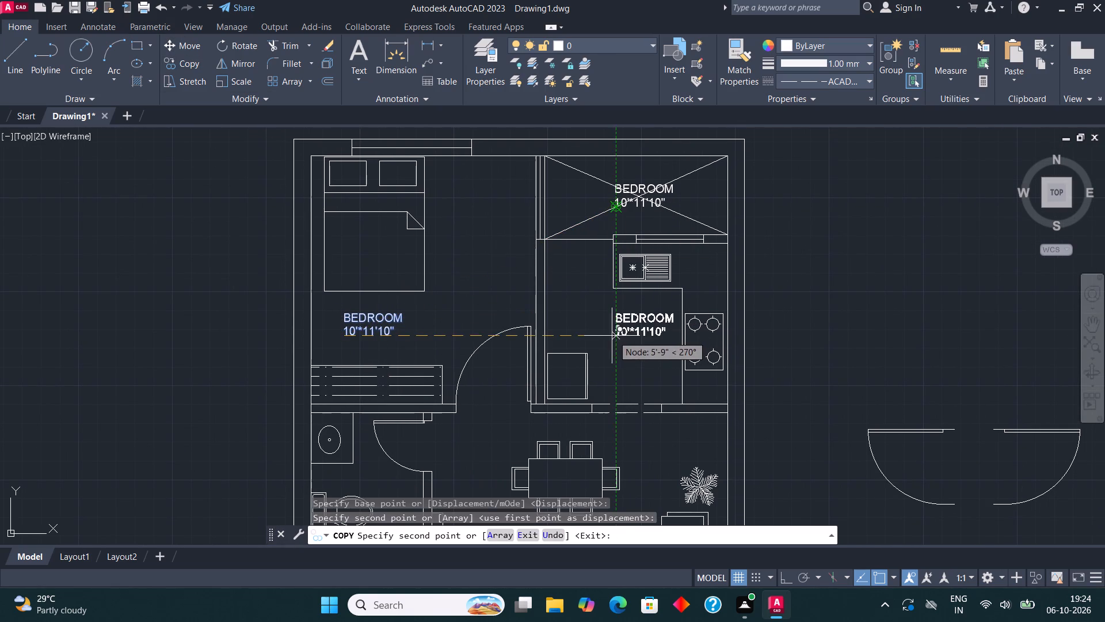
left_click(615, 337)
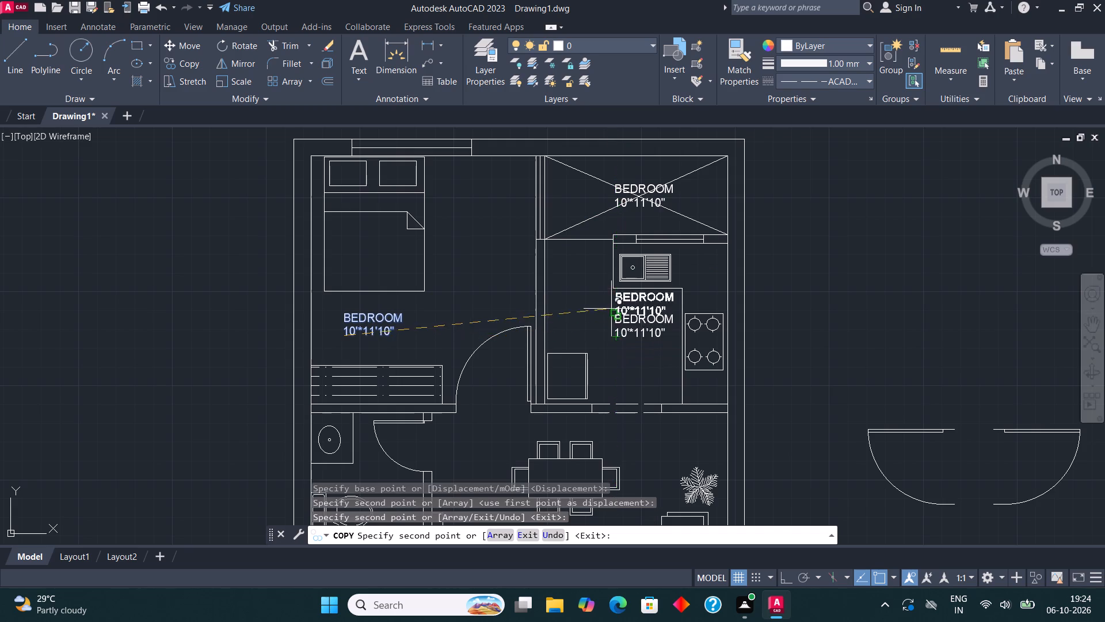
Place further copies of the bedroom label in the living area below the dining table and in both bathrooms.
scroll(612, 311, "down", 4)
scroll(601, 380, "up", 4)
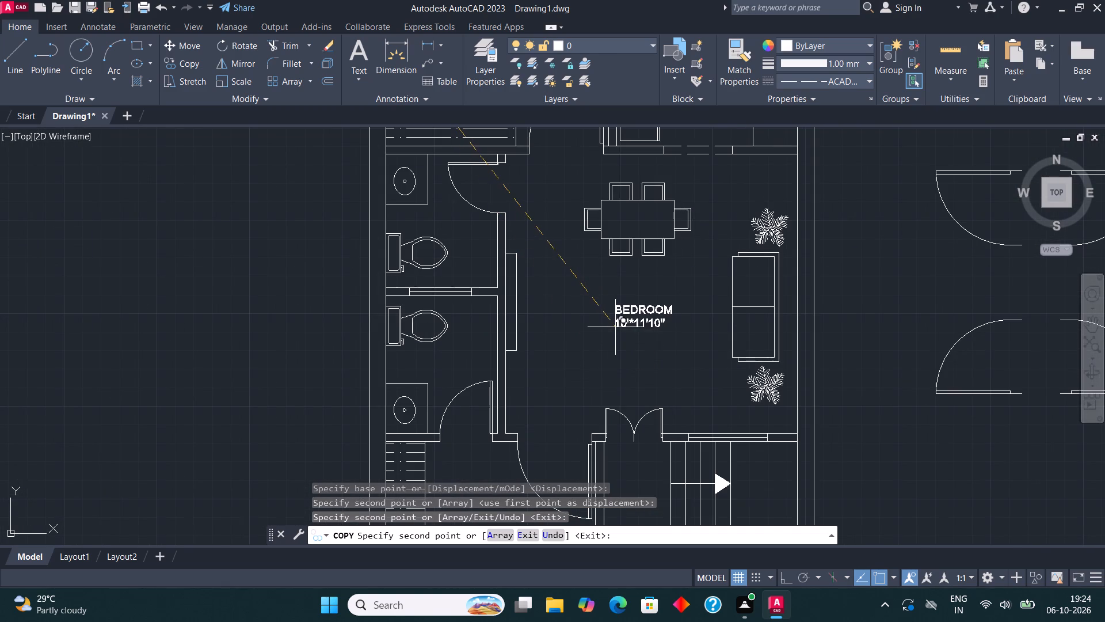
left_click(614, 327)
scroll(407, 229, "up", 2)
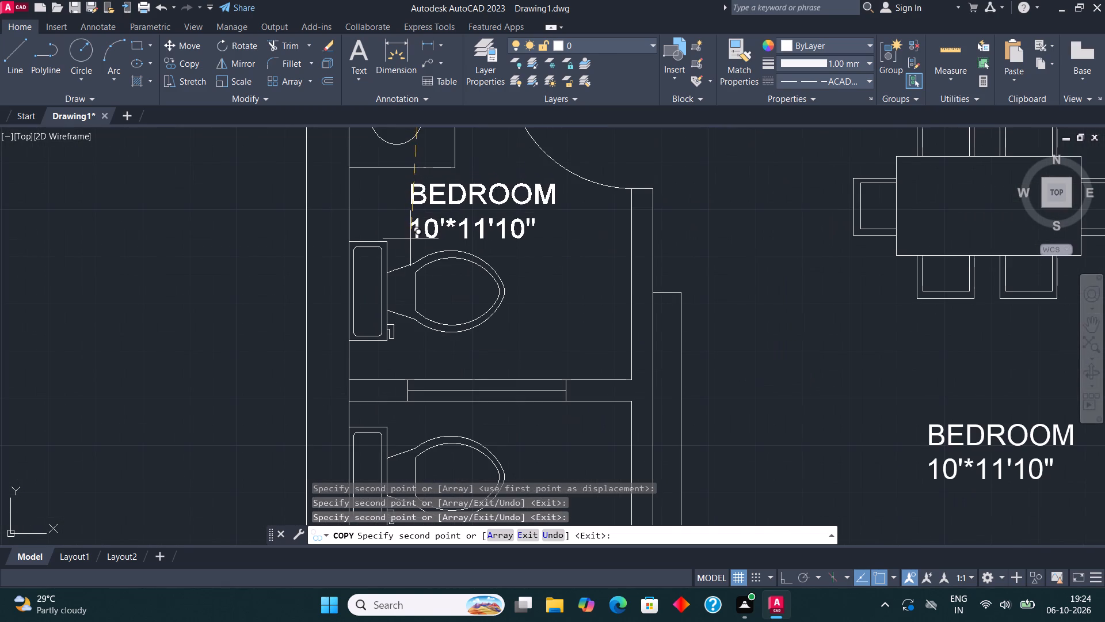
left_click(411, 238)
scroll(477, 235, "down", 2)
scroll(468, 374, "up", 1)
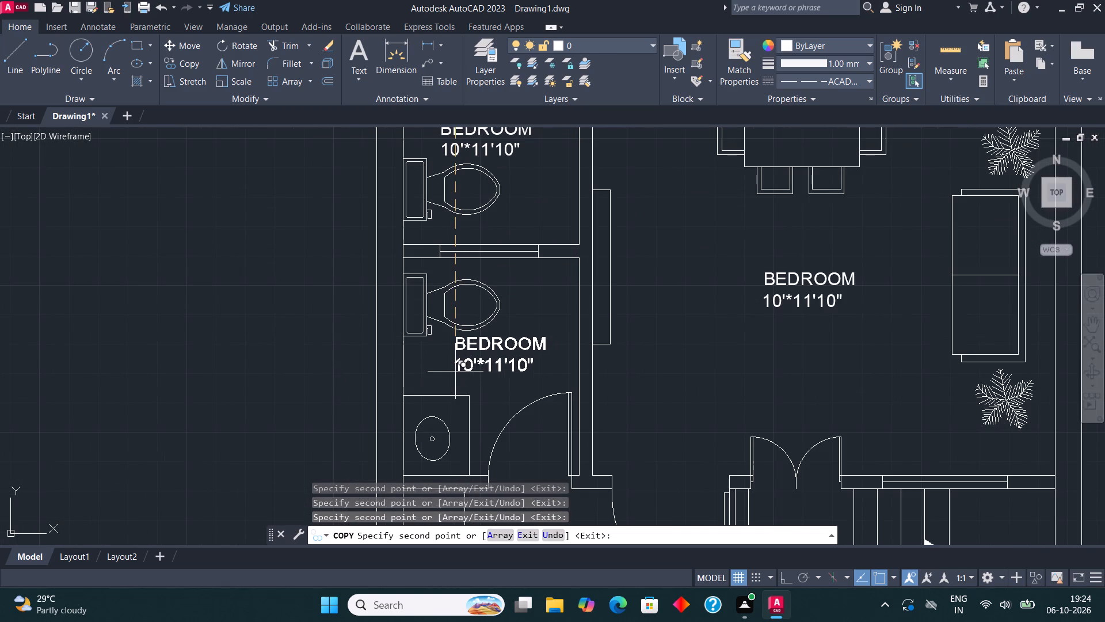
left_click(451, 381)
Place copies of the label in the southern bedroom above the bed and in the foyer beside the arrowed steps.
scroll(531, 278, "down", 3)
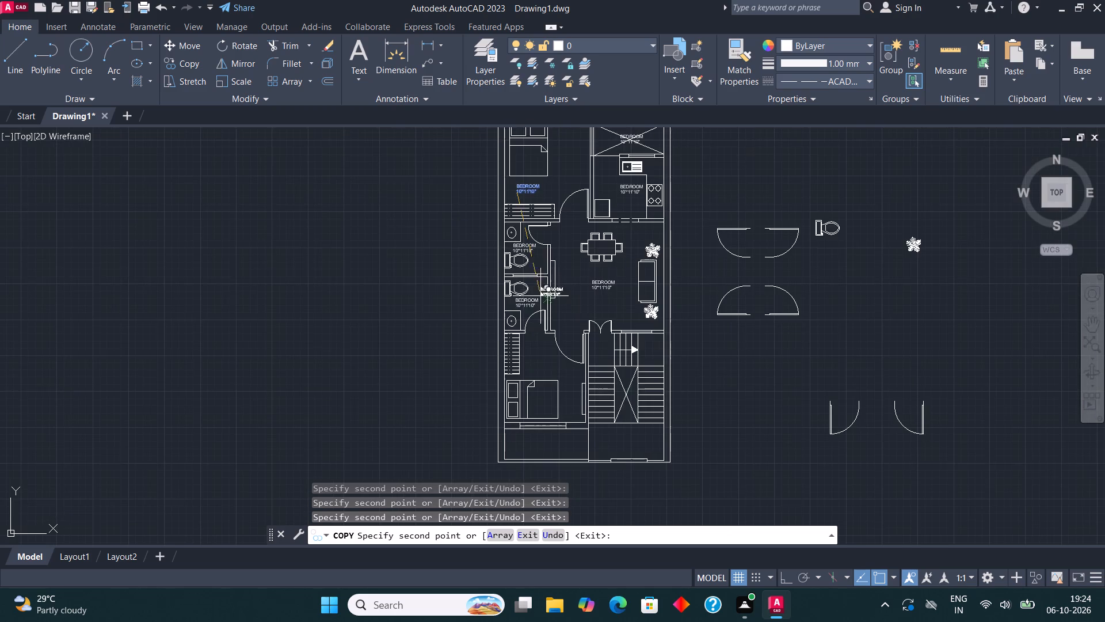
scroll(528, 377, "up", 4)
left_click(514, 362)
scroll(464, 372, "down", 3)
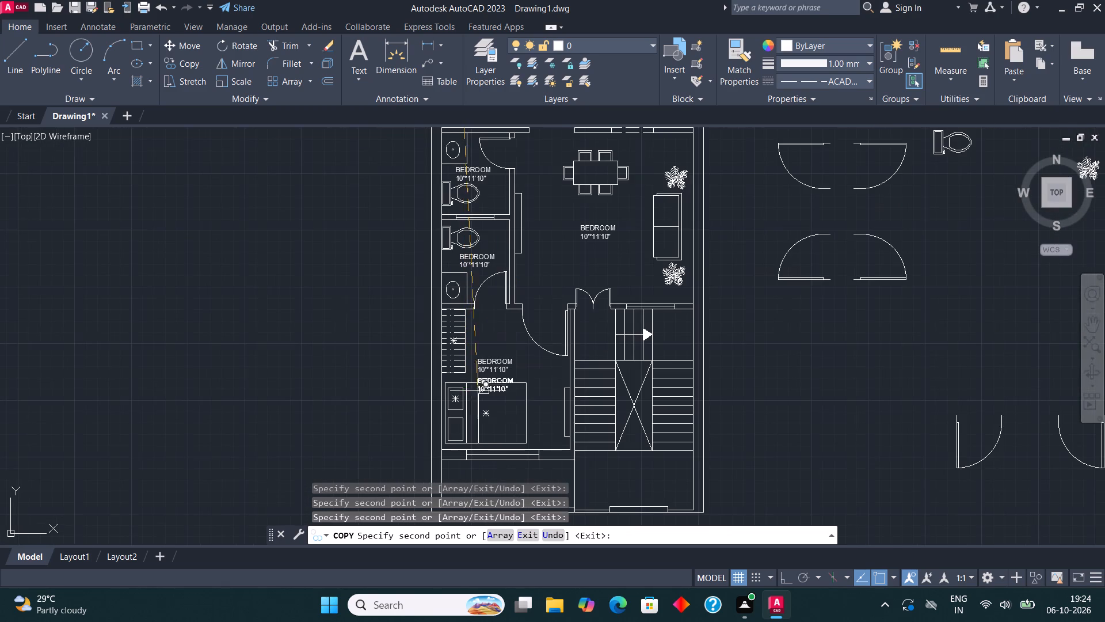
scroll(565, 341, "up", 4)
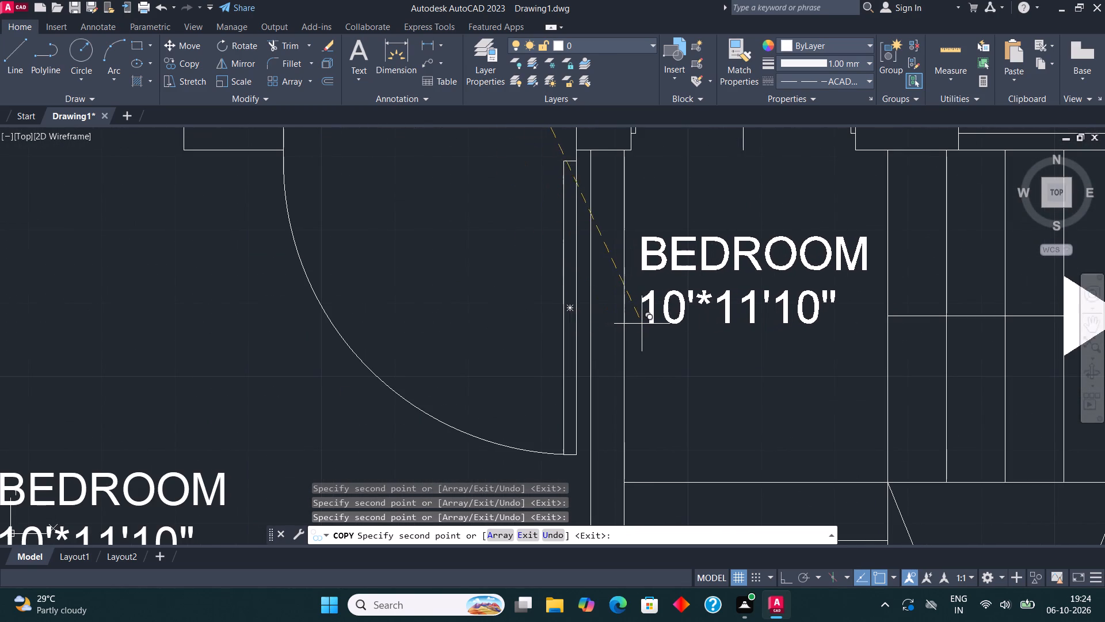
left_click(645, 325)
Place copies of the label over the staircase flights and just outside the southern wall opening.
scroll(525, 333, "down", 3)
scroll(634, 474, "up", 1)
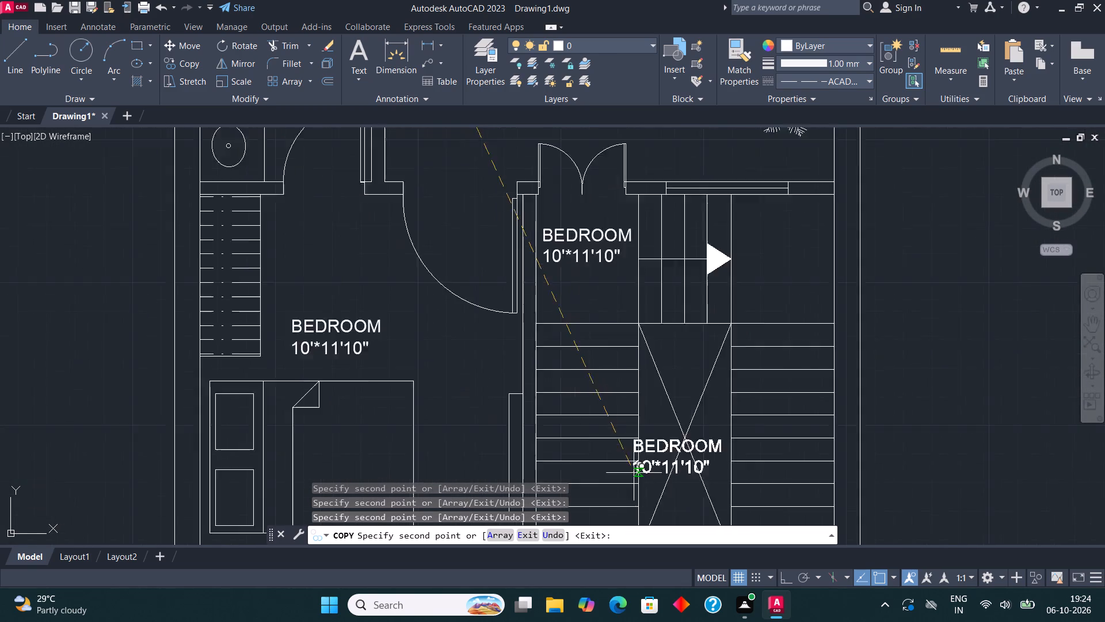
scroll(634, 473, "up", 1)
left_click(601, 458)
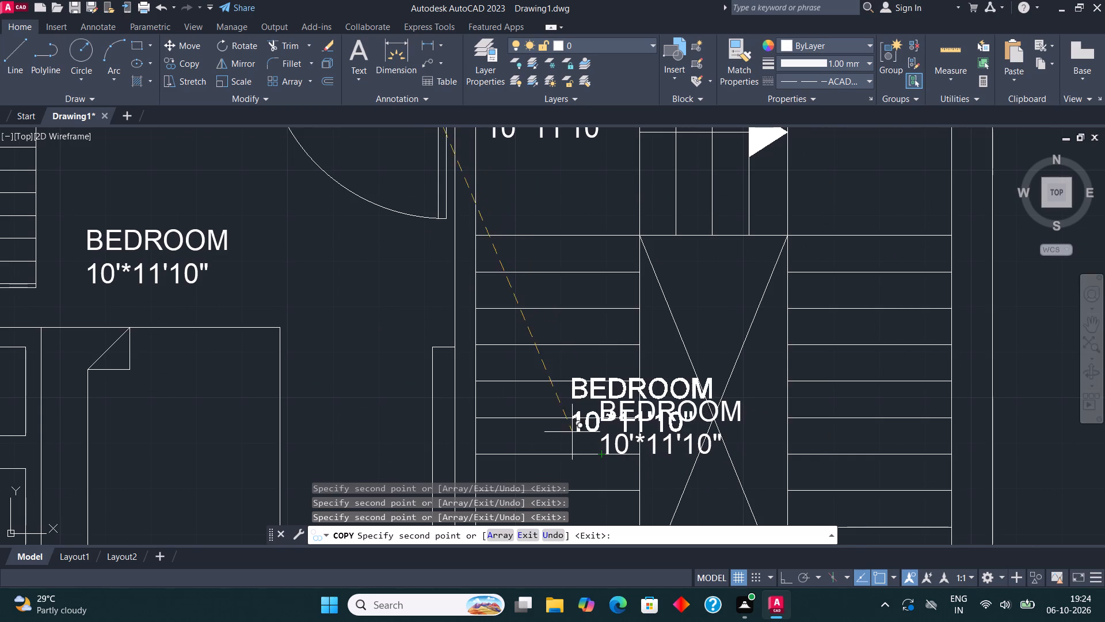
scroll(548, 374, "down", 4)
scroll(582, 453, "up", 3)
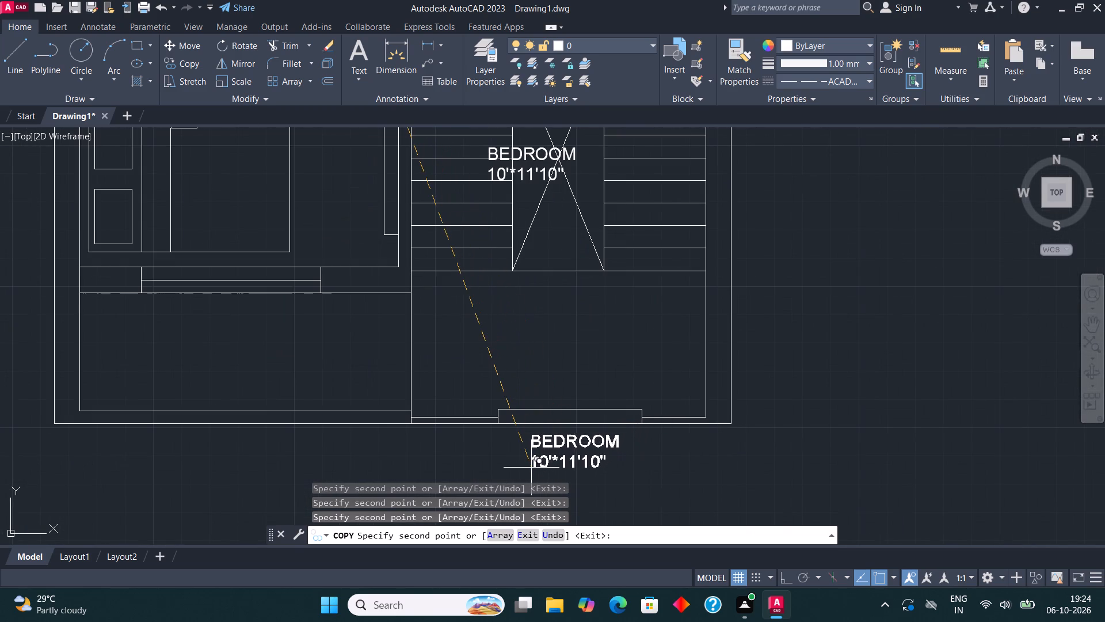
left_click(531, 469)
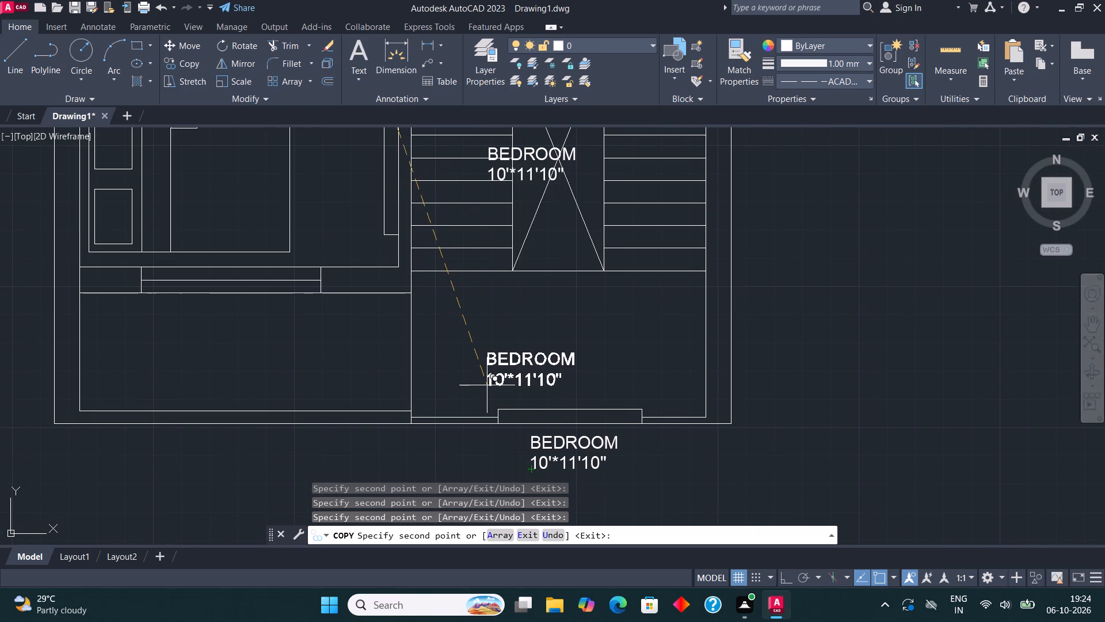
Place one spare copy of the label outside the plan, beyond its north-east corner, and finish copying.
scroll(496, 397, "down", 2)
middle_click_drag(505, 411, 541, 424)
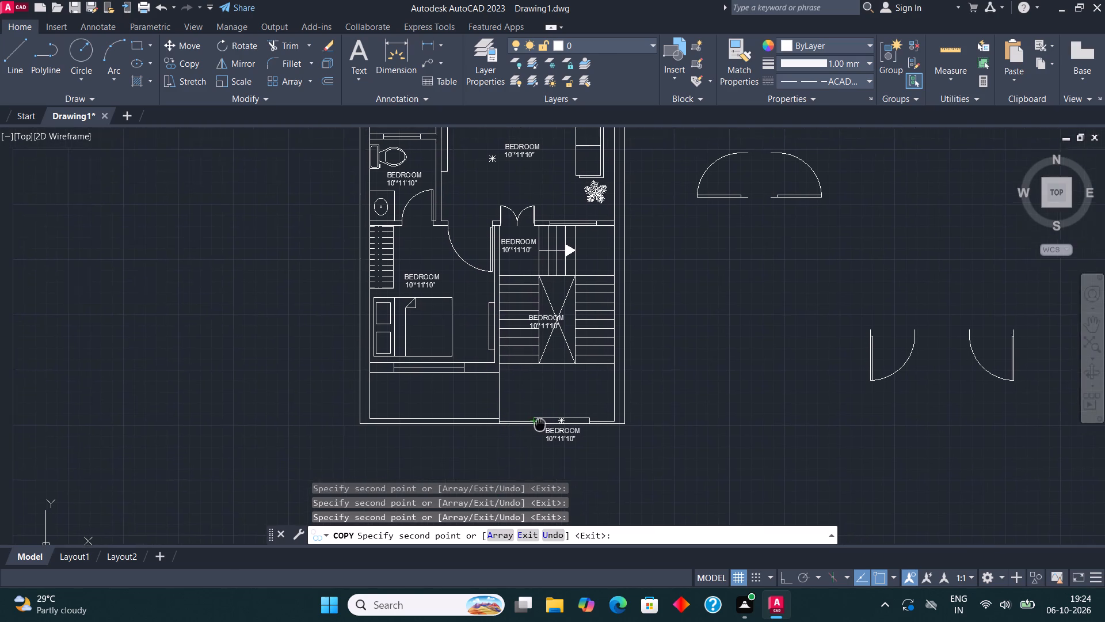
middle_click_drag(541, 424, 567, 443)
middle_click_drag(542, 349, 550, 515)
middle_click_drag(576, 279, 551, 410)
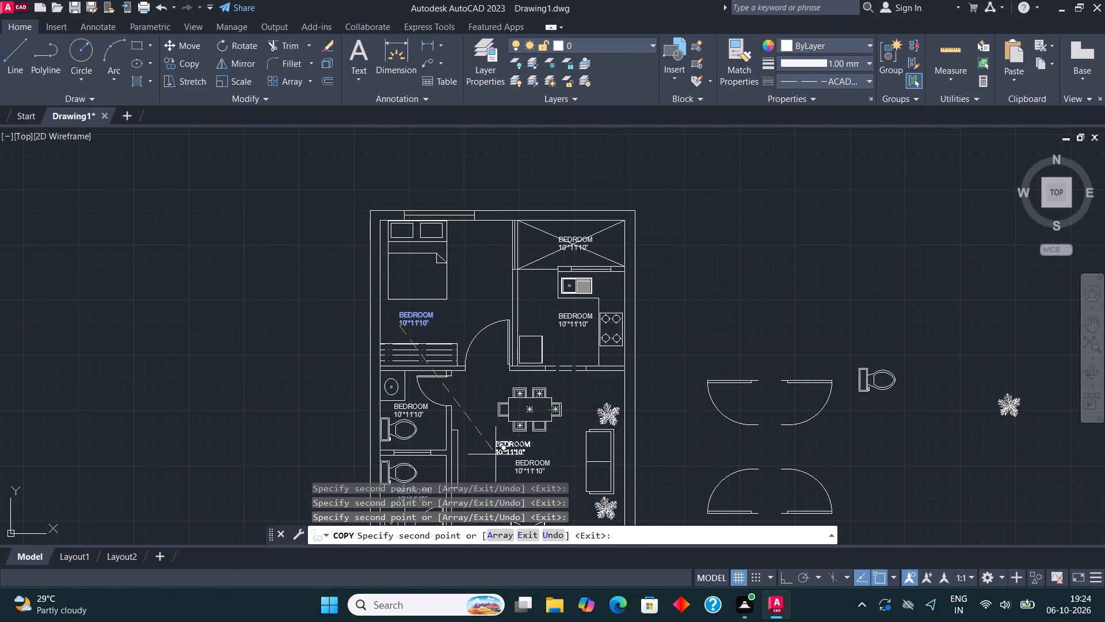
scroll(488, 449, "down", 1)
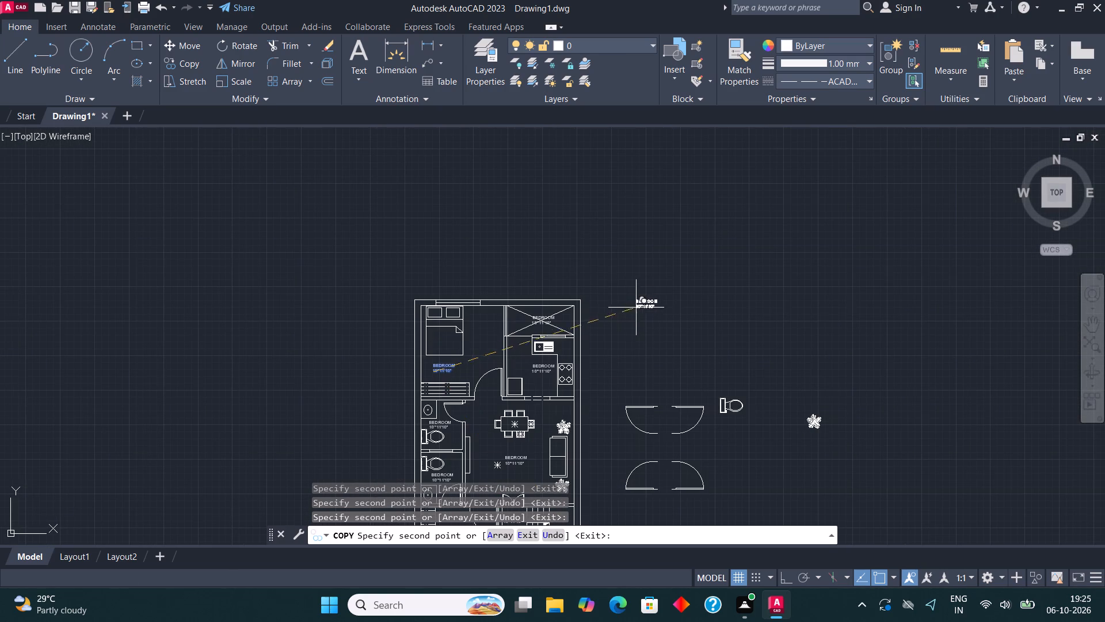
left_click(642, 294)
key("Escape")
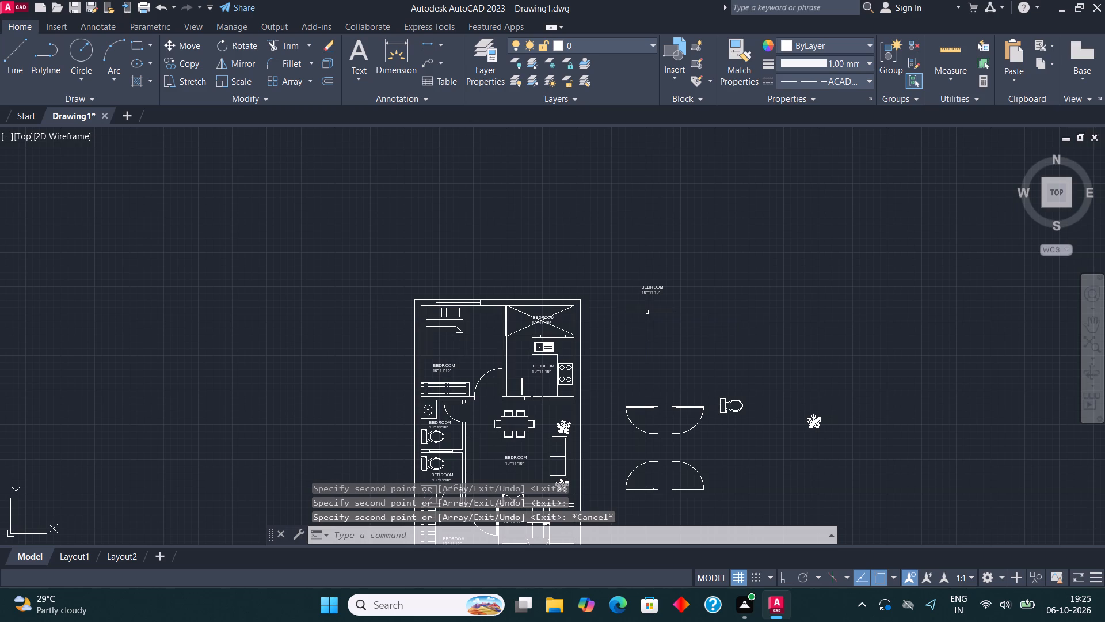
Replace the label text in the crossed rectangle north of the kitchen with UTILITY and 8'5"*3'6" on two lines.
middle_click_drag(551, 331, 577, 329)
scroll(576, 331, "up", 3)
middle_click_drag(577, 329, 577, 328)
scroll(555, 472, "down", 3)
middle_click_drag(553, 370, 579, 179)
scroll(592, 235, "up", 3)
left_click(558, 180)
right_click(557, 185)
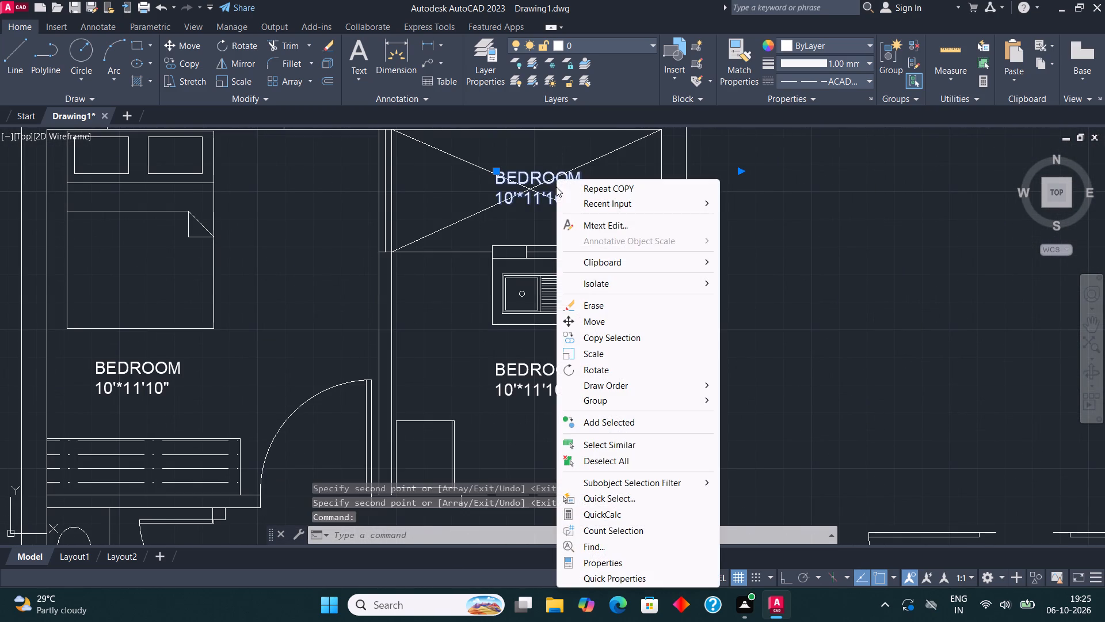
left_click(624, 229)
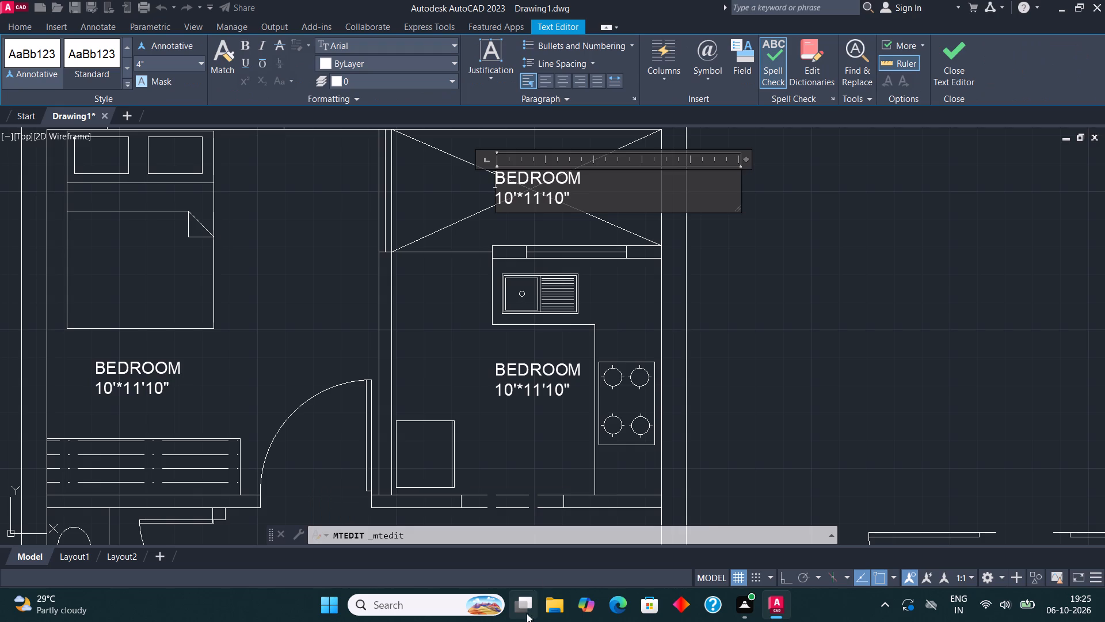
left_click(589, 202)
key("BackSpace")
key("BackSpace")
key("BackSpace")
key("BackSpace")
key("BackSpace")
key("BackSpace")
key("BackSpace")
key("BackSpace")
key("BackSpace")
key("BackSpace")
key("BackSpace")
key("BackSpace")
key("BackSpace")
key("BackSpace")
key("BackSpace")
key("BackSpace")
key("BackSpace")
key("BackSpace")
key("BackSpace")
key("BackSpace")
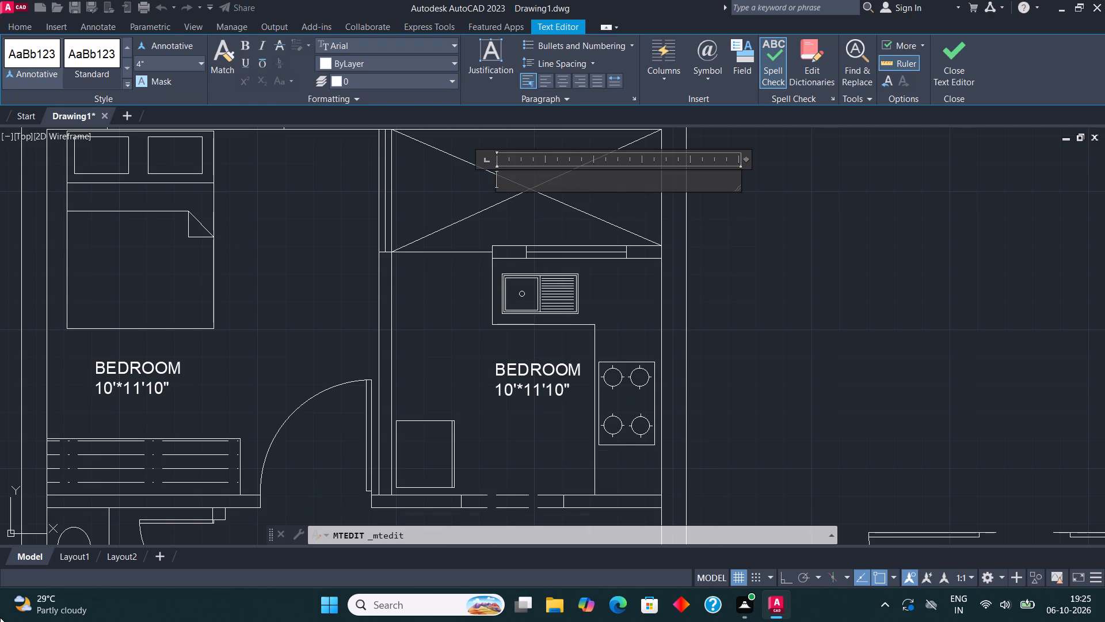
key("u")
key("t")
key("i")
type("LI")
key("t")
key("y")
key("Return")
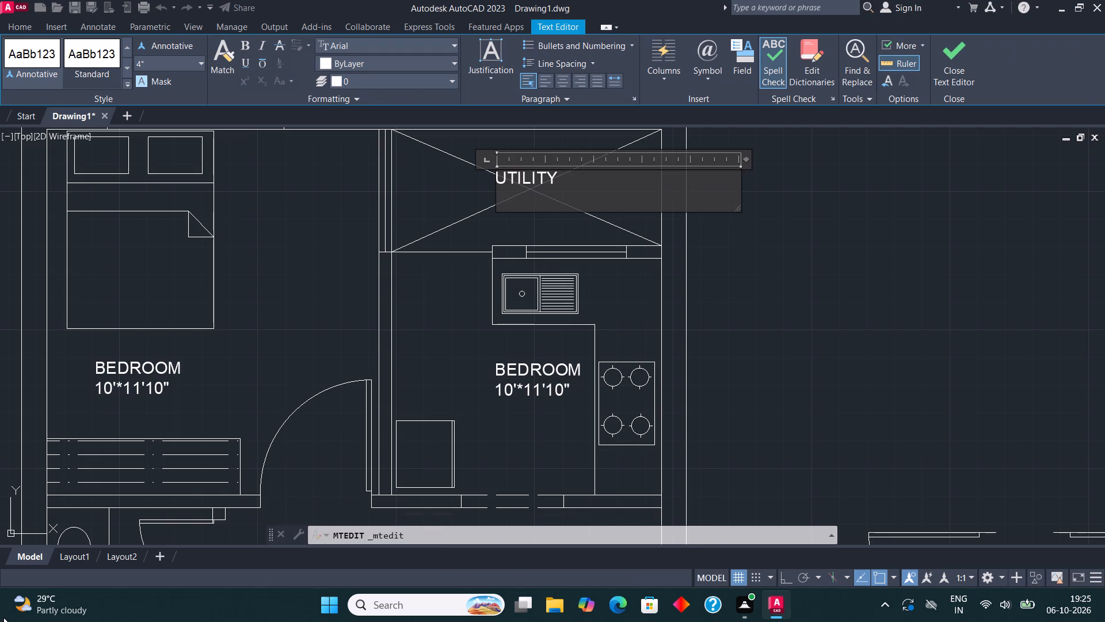
key("8")
key("apostrophe")
key("5")
key("shift+quotedbl")
key("asterisk")
key("3")
key("apostrophe")
key("6")
key("shift+quotedbl")
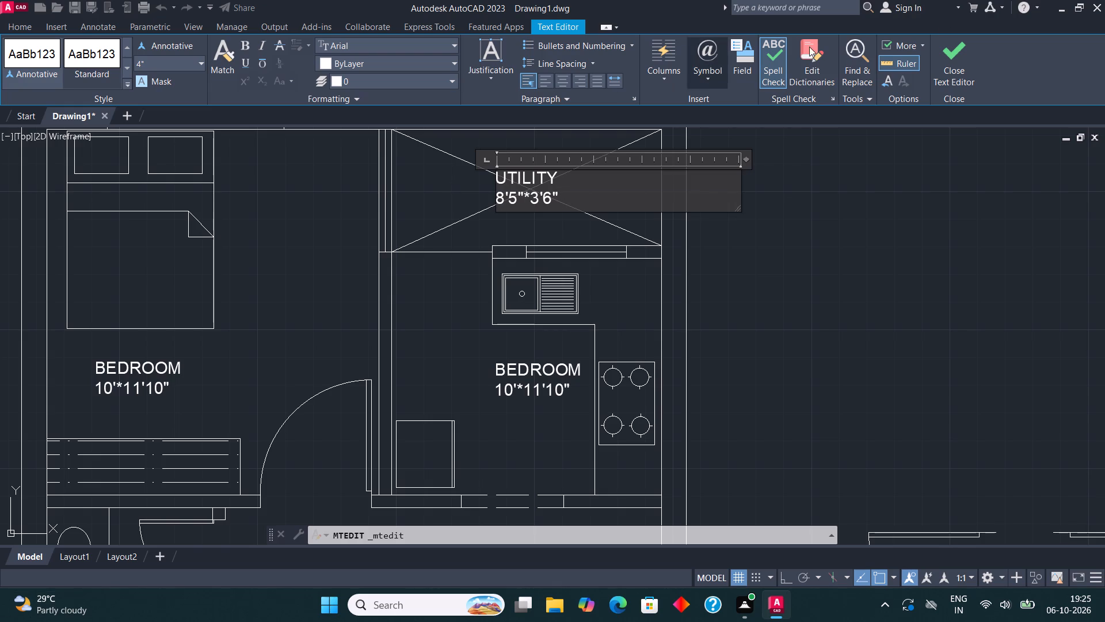
left_click(946, 63)
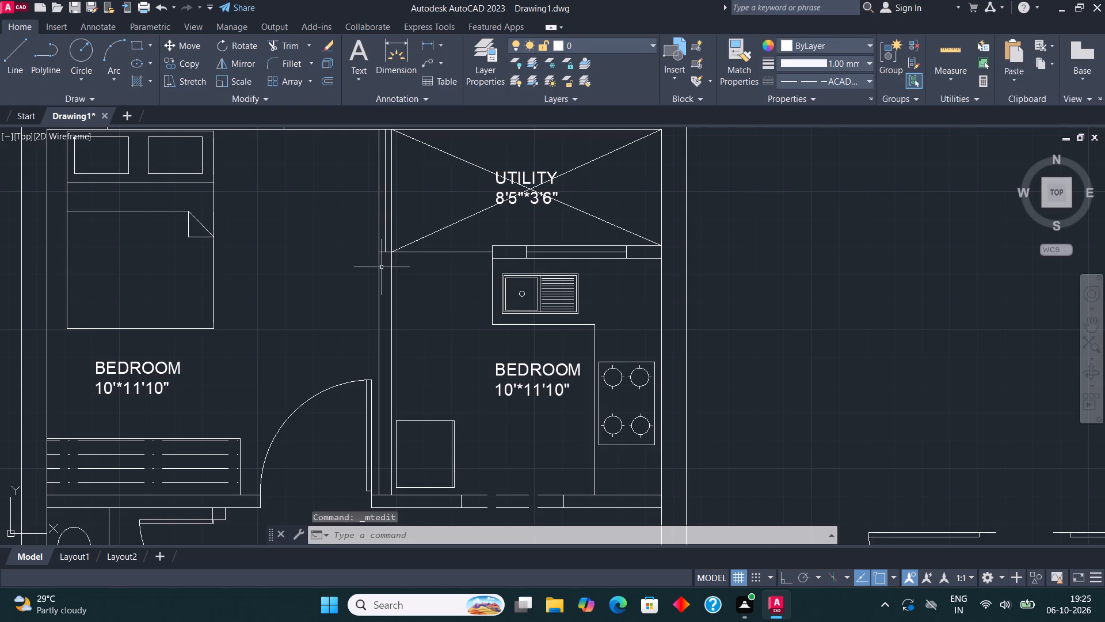
Replace the kitchen label text with OPEN, KITCHEN and 8'5"*6' on three lines.
middle_click_drag(565, 296, 559, 185)
scroll(533, 283, "up", 1)
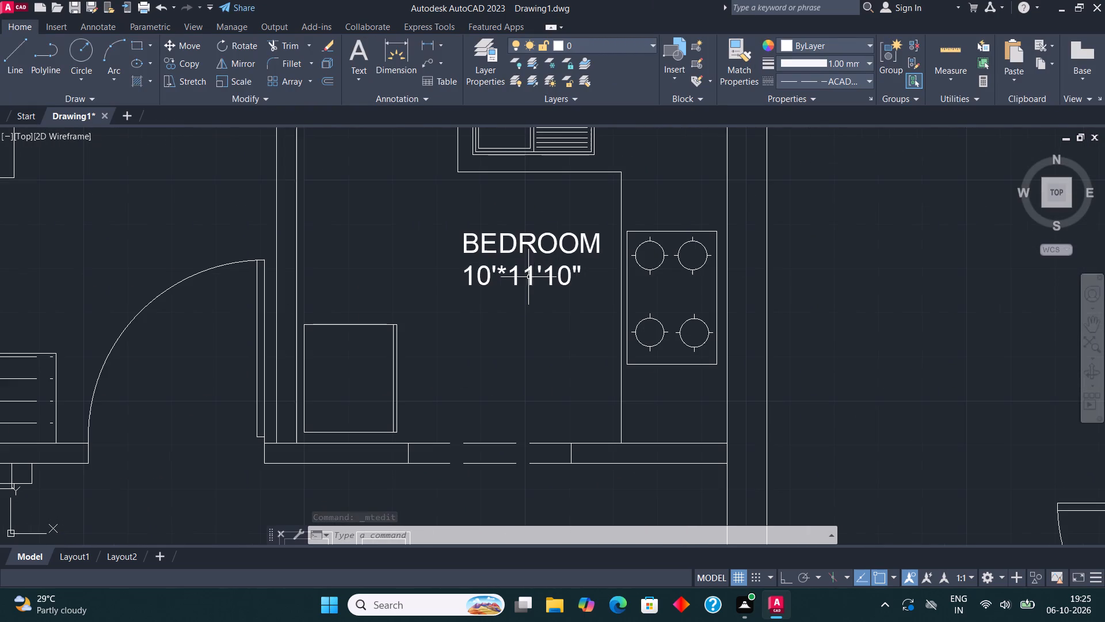
left_click(522, 242)
right_click(524, 242)
left_click(578, 222)
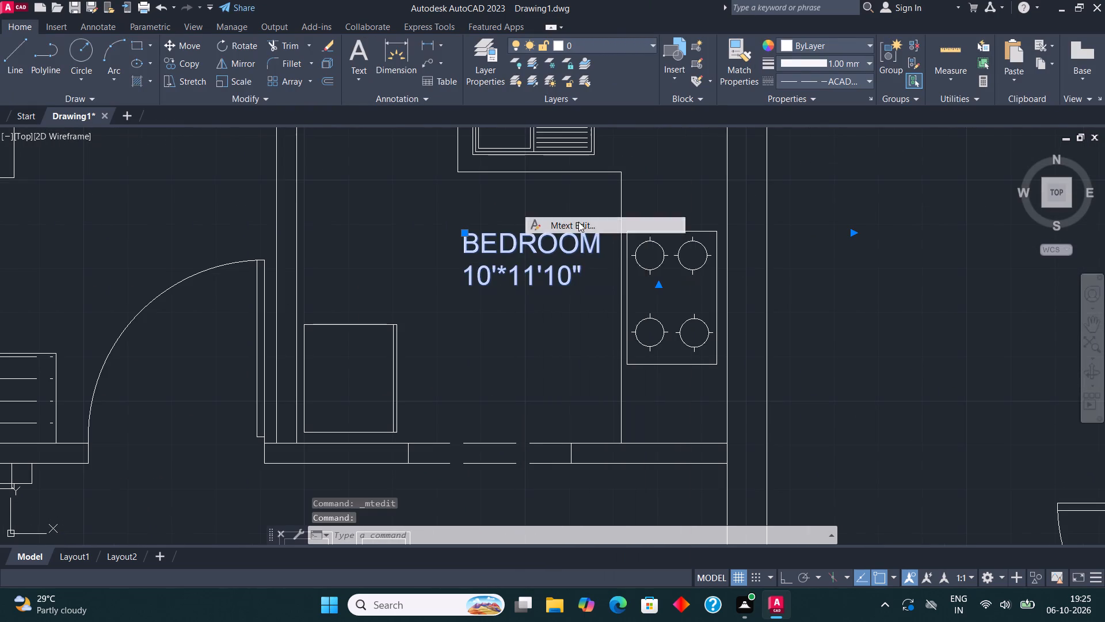
left_click(589, 271)
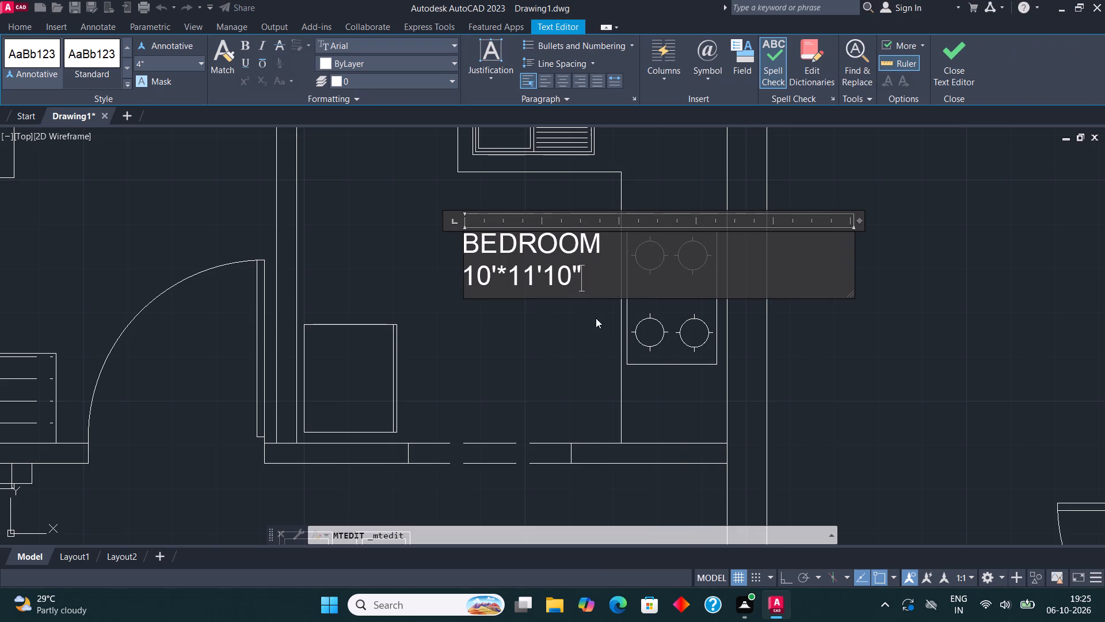
key("BackSpace")
key("BackSpace")
key("BackSpace")
key("BackSpace")
key("BackSpace")
key("BackSpace")
key("BackSpace")
key("BackSpace")
key("BackSpace")
key("BackSpace")
key("BackSpace")
key("BackSpace")
key("BackSpace")
key("BackSpace")
key("BackSpace")
key("BackSpace")
key("BackSpace")
key("BackSpace")
key("BackSpace")
key("BackSpace")
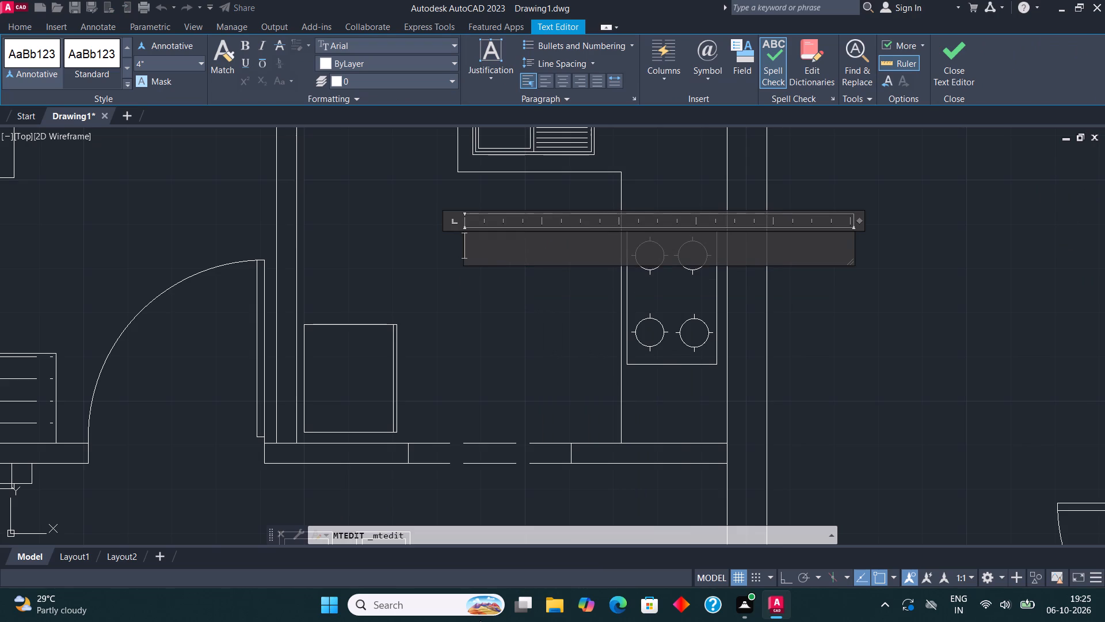
type("OP")
key("e")
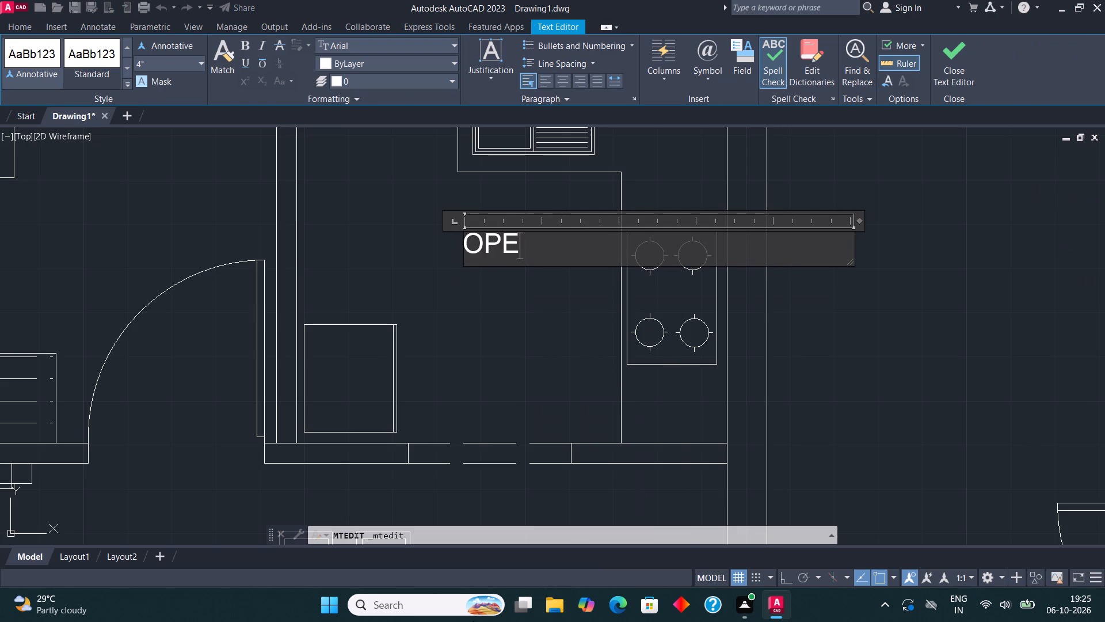
key("n")
key("Return")
type("KIT")
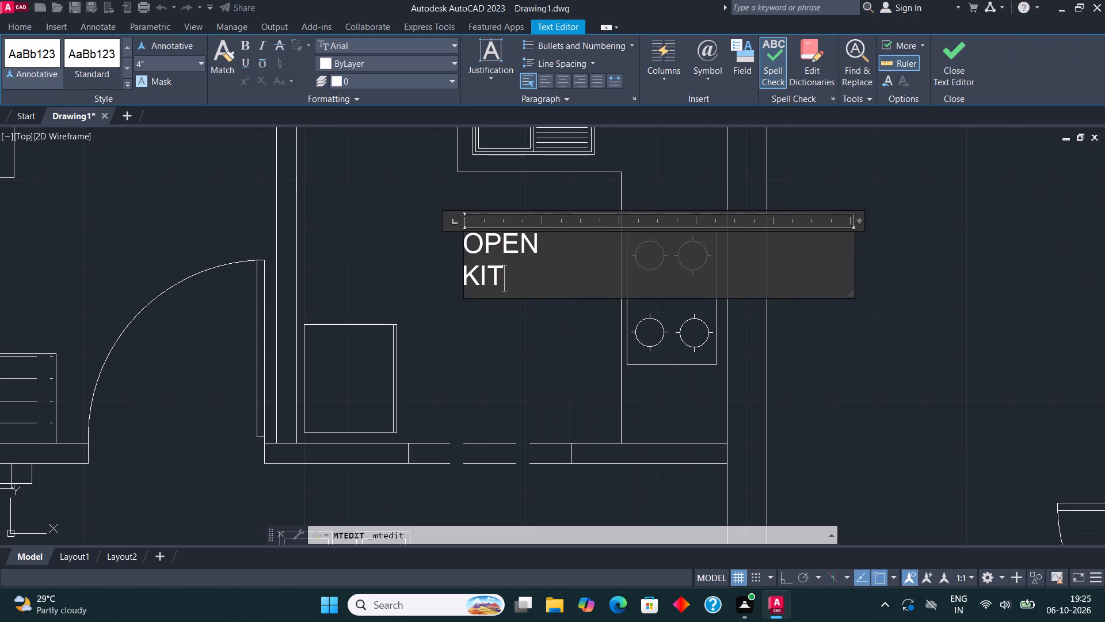
key("c")
key("h")
key("e")
key("n")
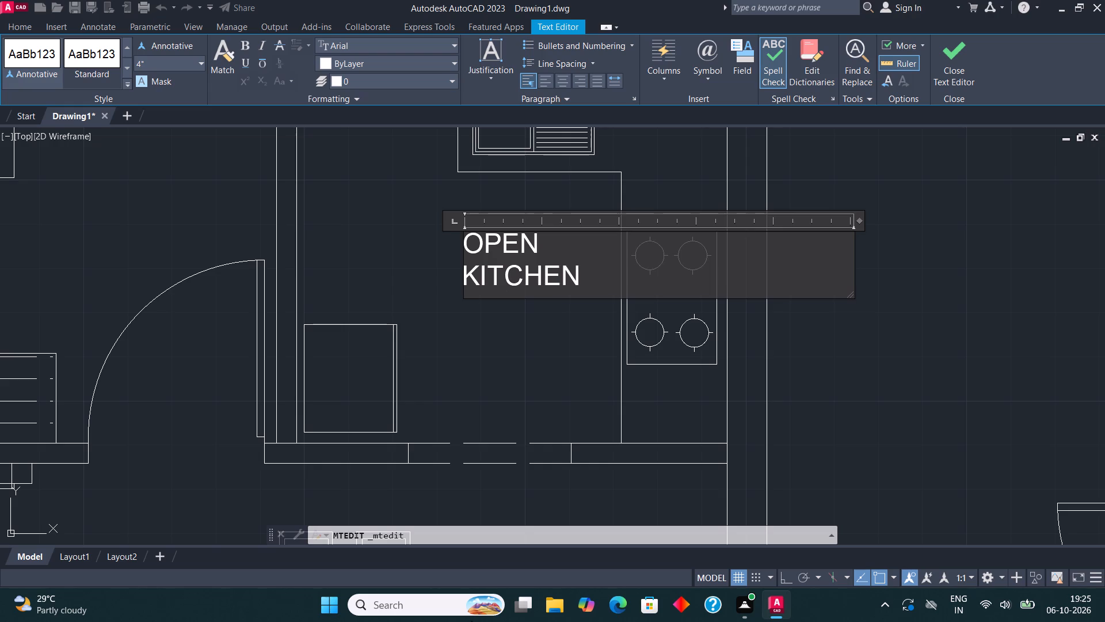
key("Return")
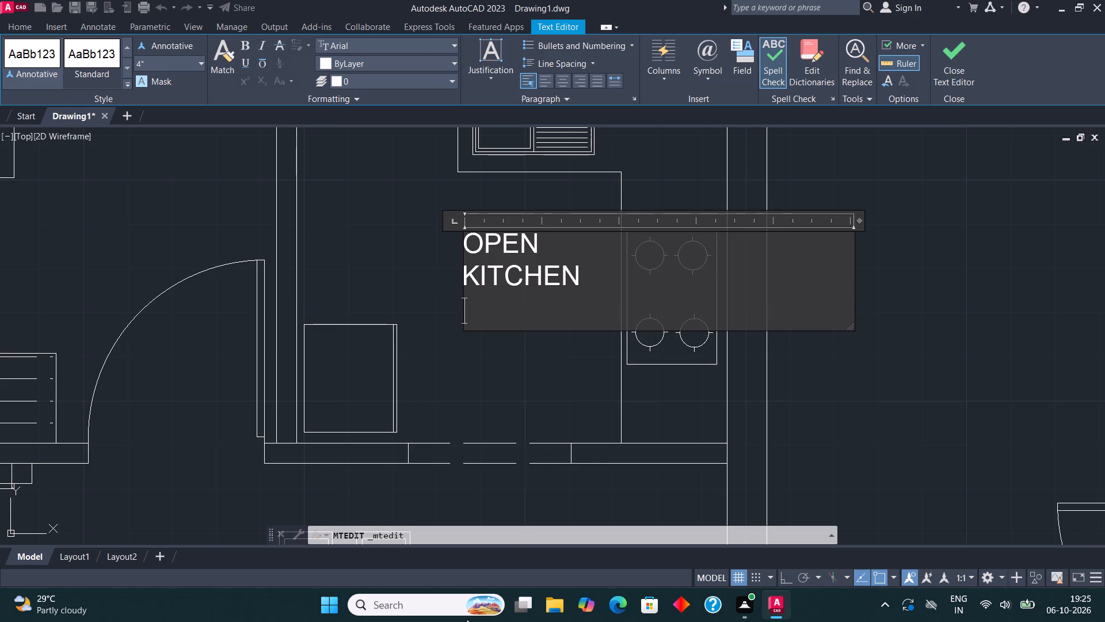
key("8")
key("apostrophe")
key("5")
type("\"*")
key("6")
key("apostrophe")
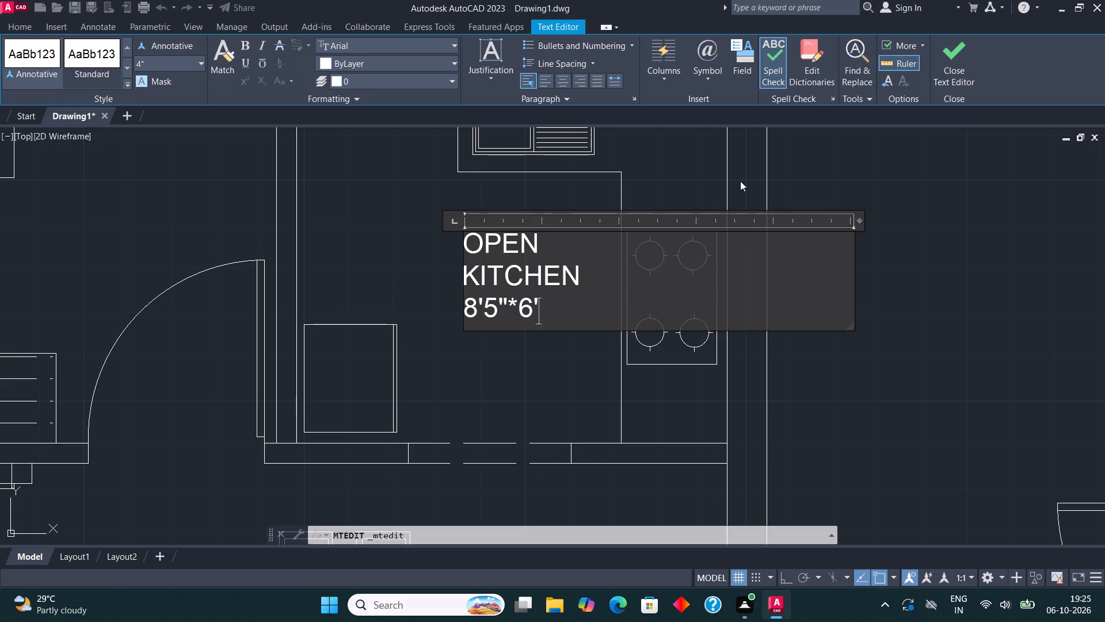
left_click(936, 44)
Replace the label text in the northern toilet with C.TOILET and 5'*6' on two lines.
scroll(722, 164, "down", 3)
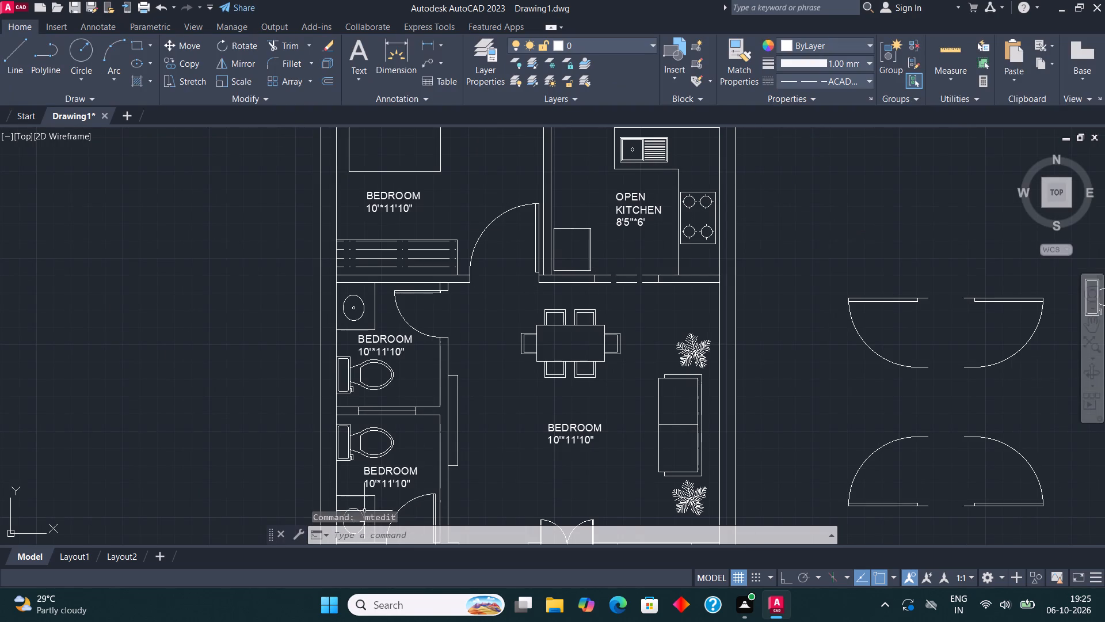
middle_click_drag(459, 376, 461, 215)
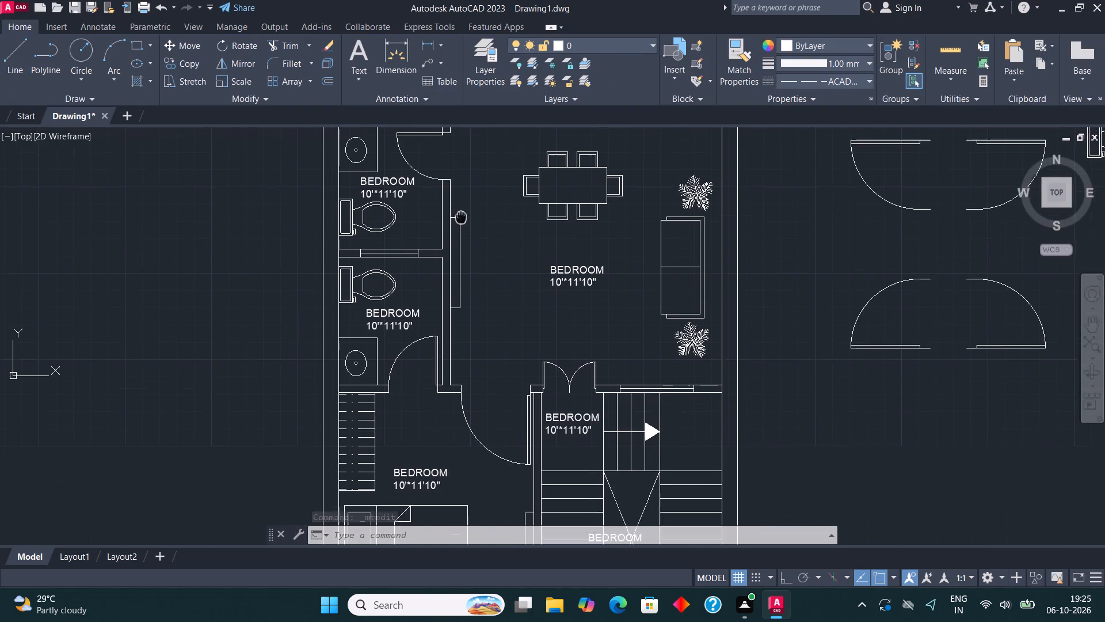
middle_click_drag(461, 215, 460, 214)
scroll(393, 175, "up", 2)
left_click(378, 185)
right_click(374, 192)
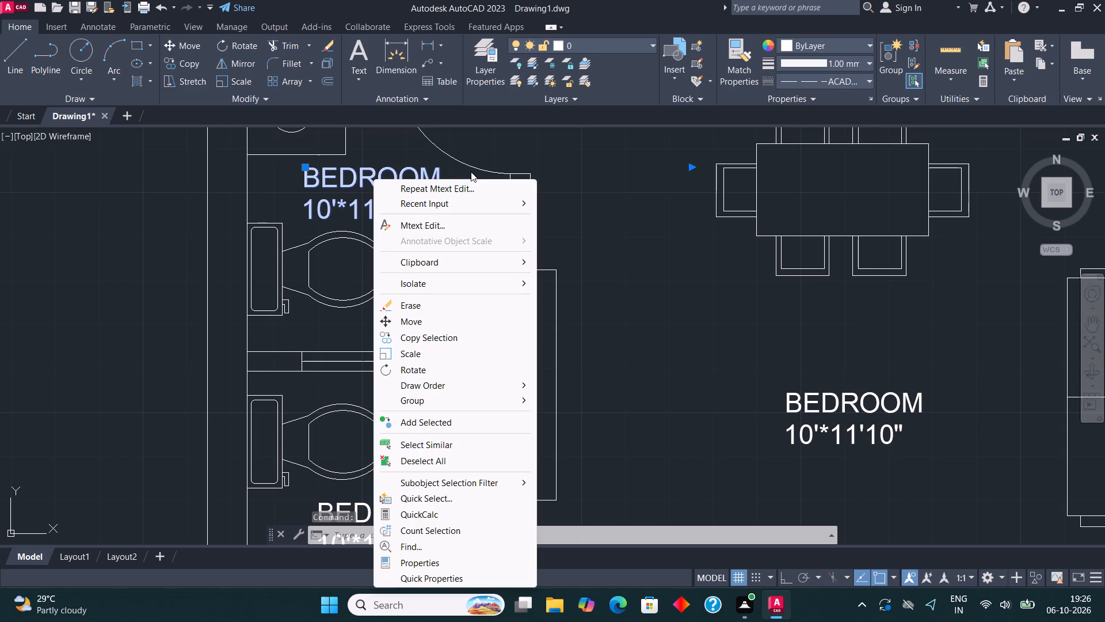
left_click(435, 229)
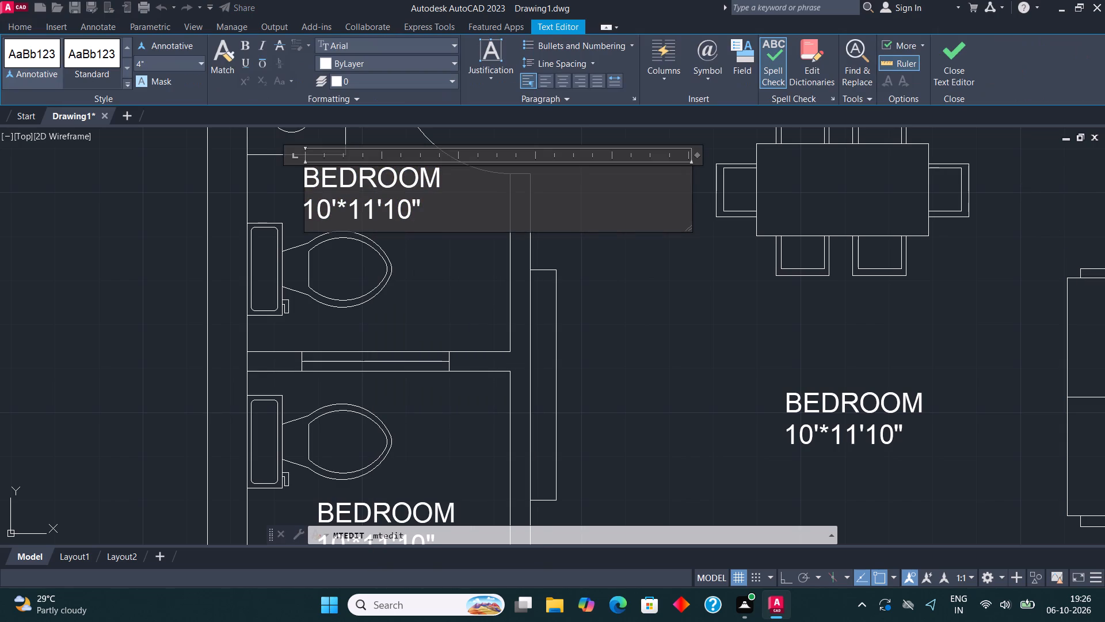
left_click(447, 208)
key("BackSpace")
key("BackSpace")
key("BackSpace")
key("BackSpace")
key("BackSpace")
key("BackSpace")
key("BackSpace")
key("BackSpace")
key("BackSpace")
key("BackSpace")
key("BackSpace")
key("BackSpace")
key("BackSpace")
key("BackSpace")
key("BackSpace")
key("BackSpace")
key("BackSpace")
key("BackSpace")
key("BackSpace")
key("BackSpace")
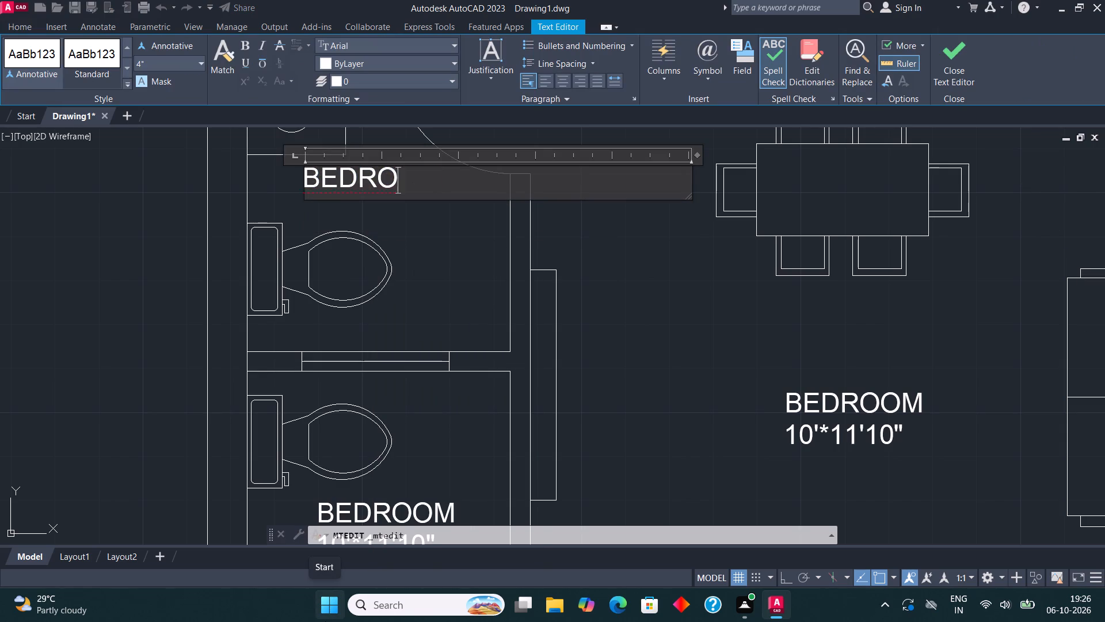
key("c")
type(".T")
type("OIL")
key("e")
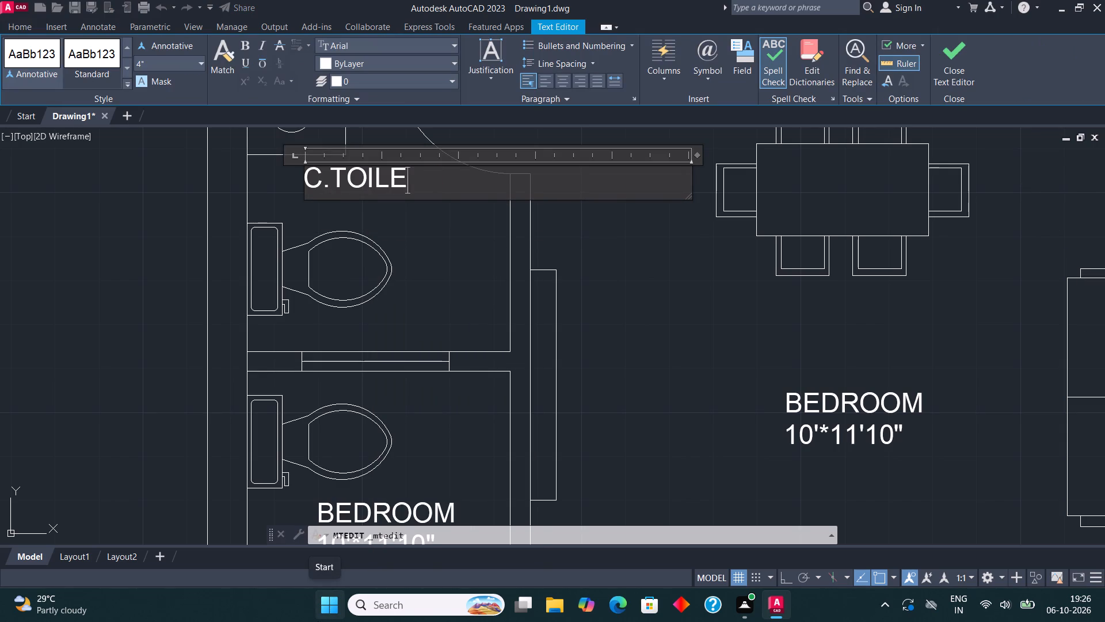
key("t")
key("Return")
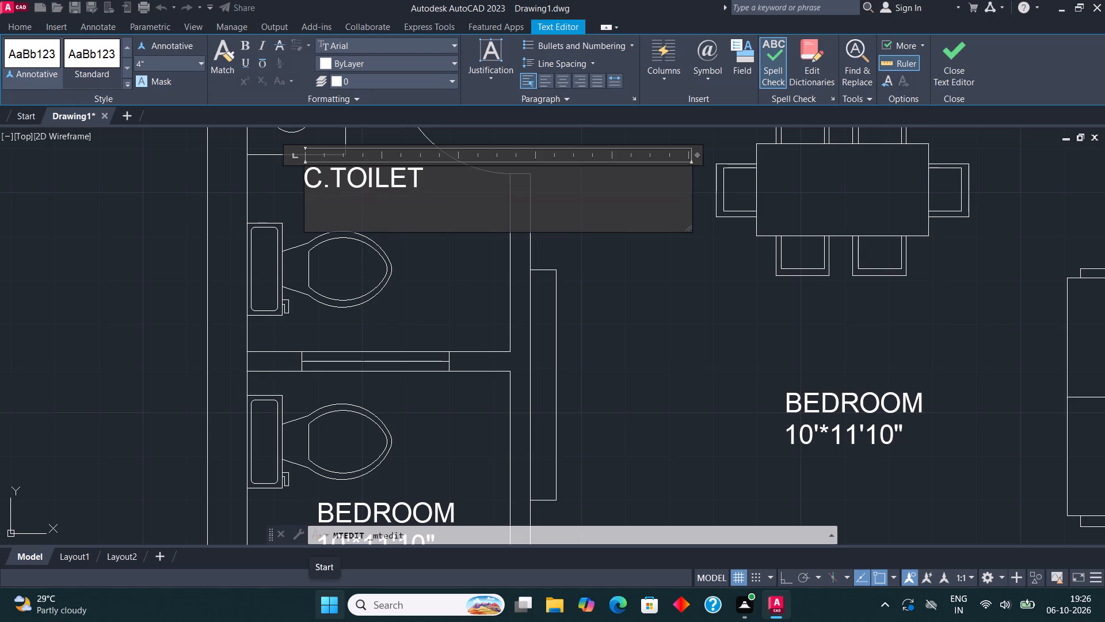
key("5")
key("semicolon")
key("BackSpace")
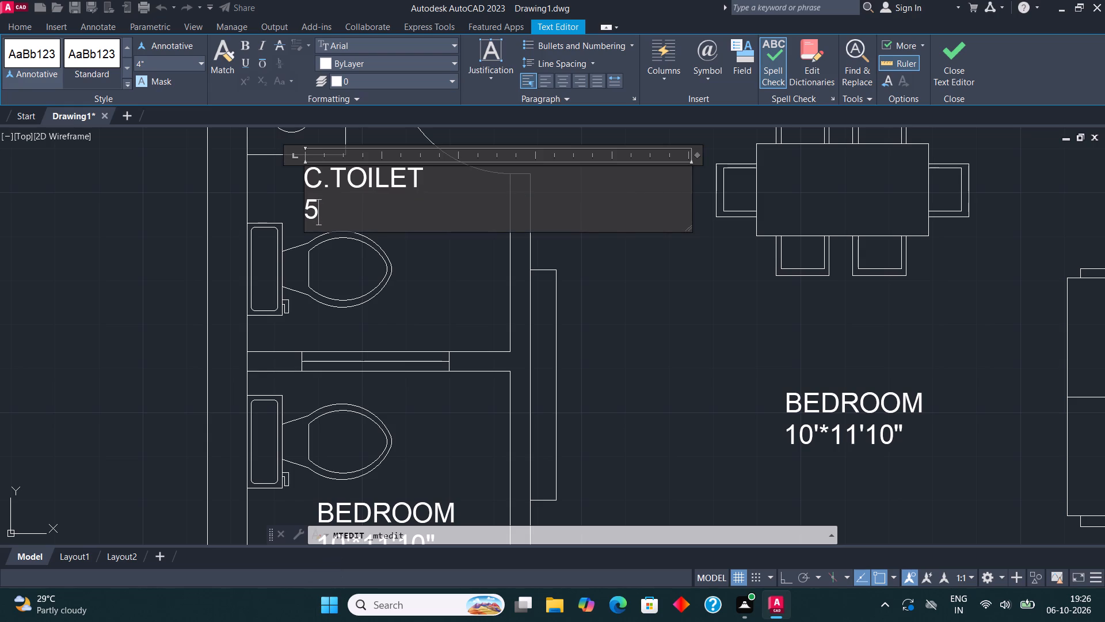
key("apostrophe")
key("asterisk")
key("6")
key("apostrophe")
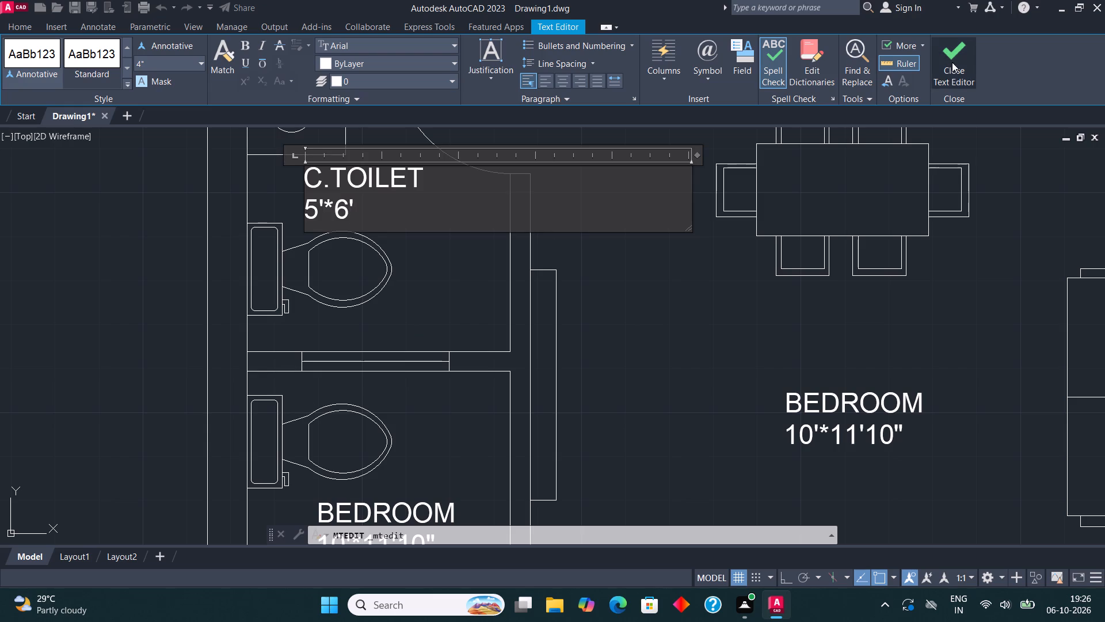
left_click(952, 62)
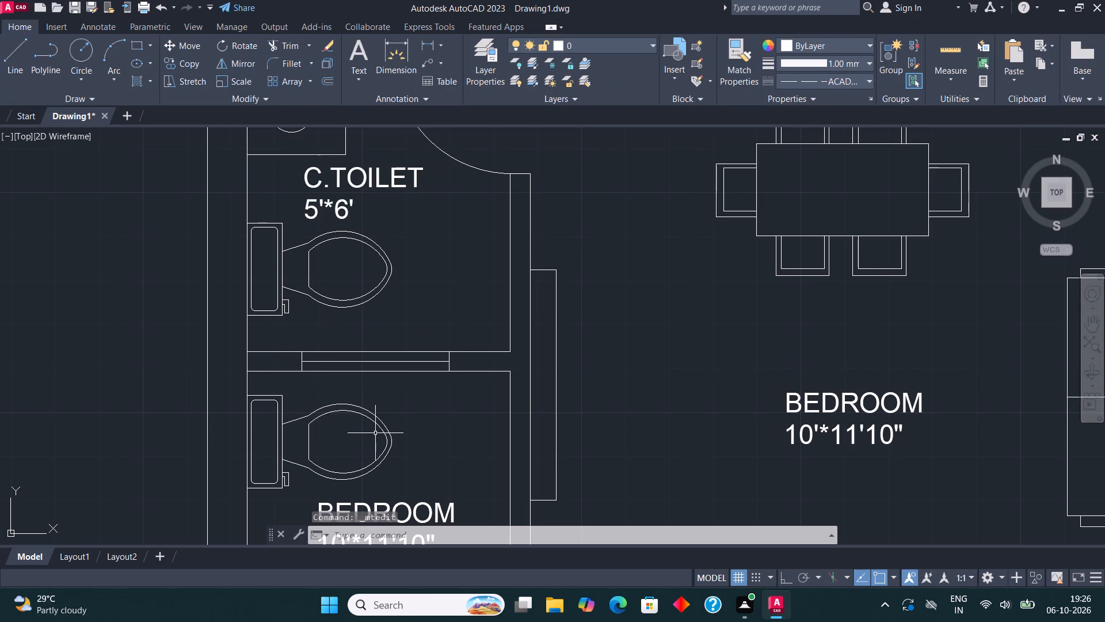
Replace the label text in the southern toilet with TOILET and 5'*6'2" on two lines.
middle_click_drag(375, 432, 384, 153)
left_click(367, 237)
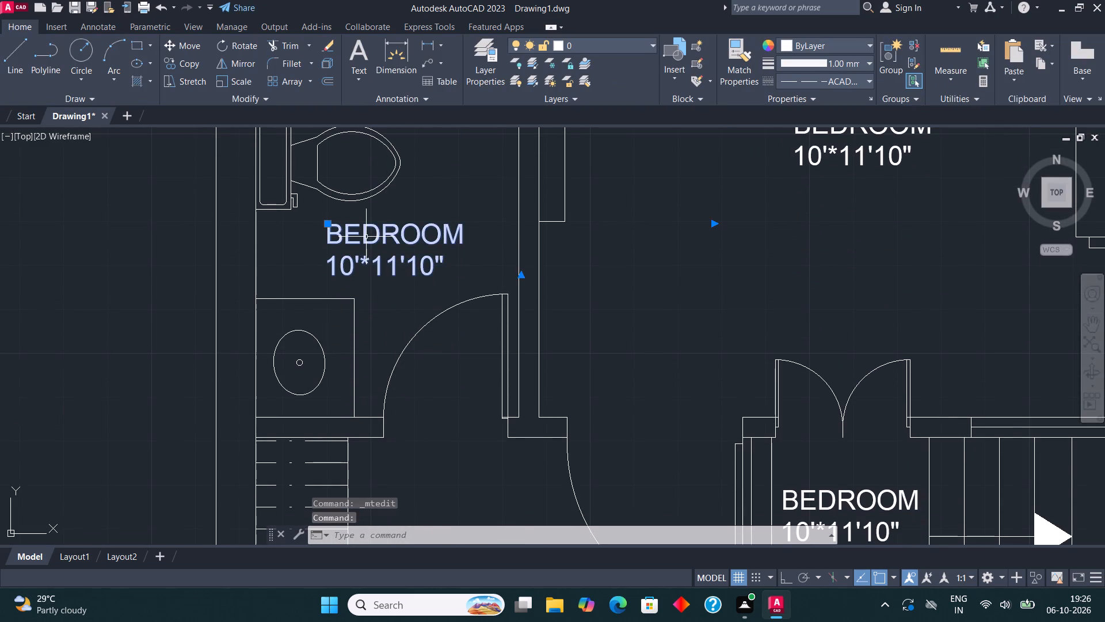
right_click(365, 237)
left_click(439, 227)
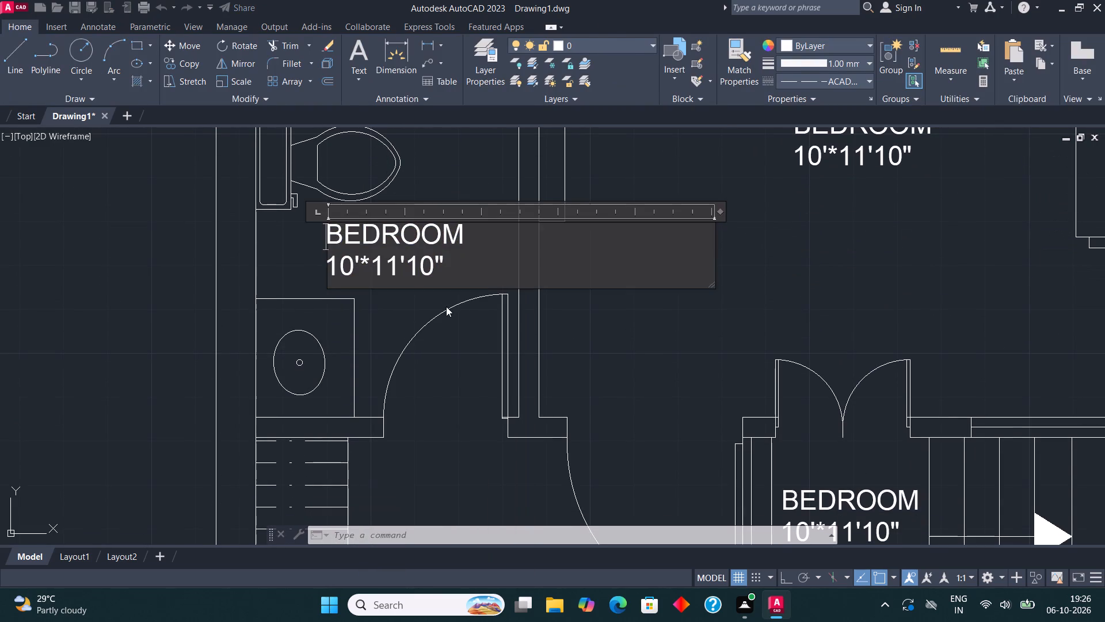
left_click(456, 251)
left_click(455, 271)
key("BackSpace")
key("BackSpace")
key("BackSpace")
key("BackSpace")
key("BackSpace")
key("BackSpace")
key("BackSpace")
key("BackSpace")
key("BackSpace")
key("BackSpace")
key("BackSpace")
key("BackSpace")
key("BackSpace")
key("BackSpace")
key("BackSpace")
key("BackSpace")
key("BackSpace")
key("BackSpace")
key("BackSpace")
key("BackSpace")
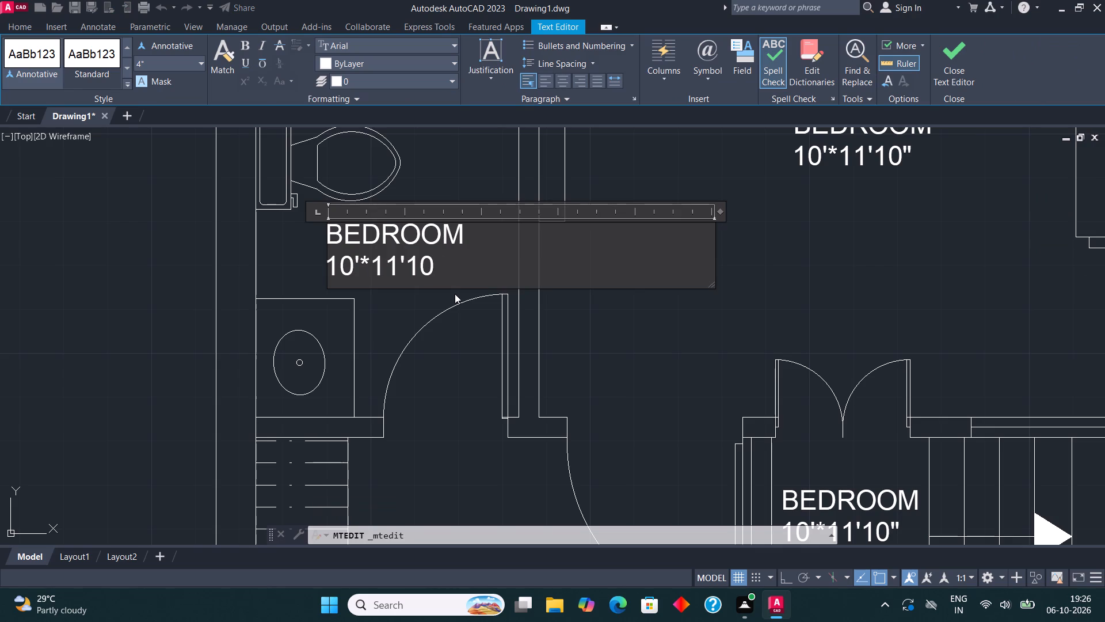
type("TOIL")
type("ET")
key("Return")
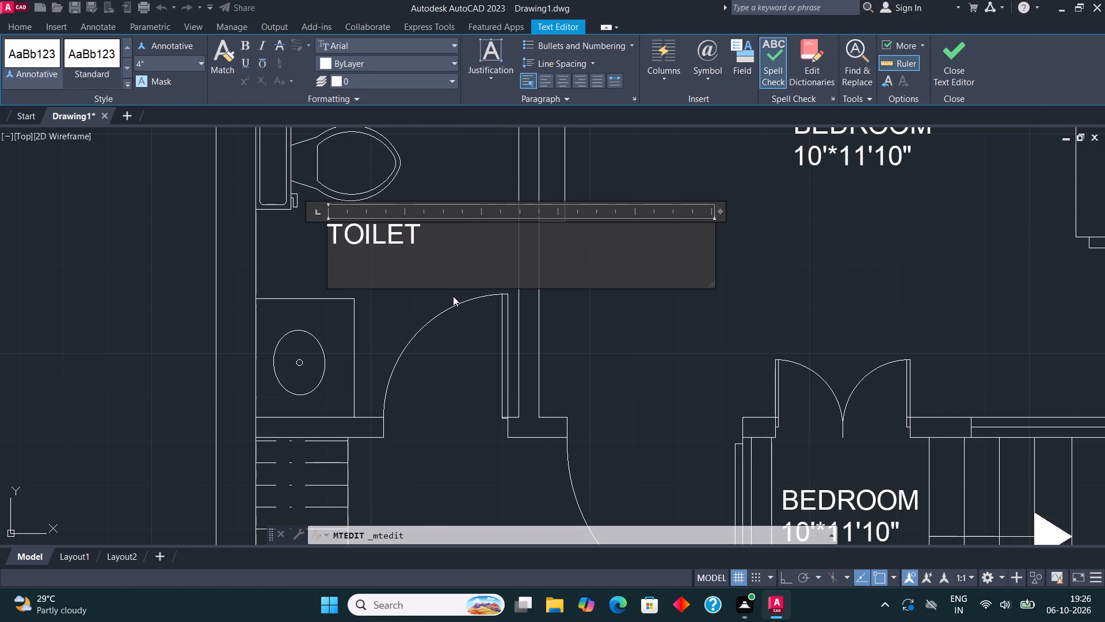
type("5'*")
type("6'")
type("2\"")
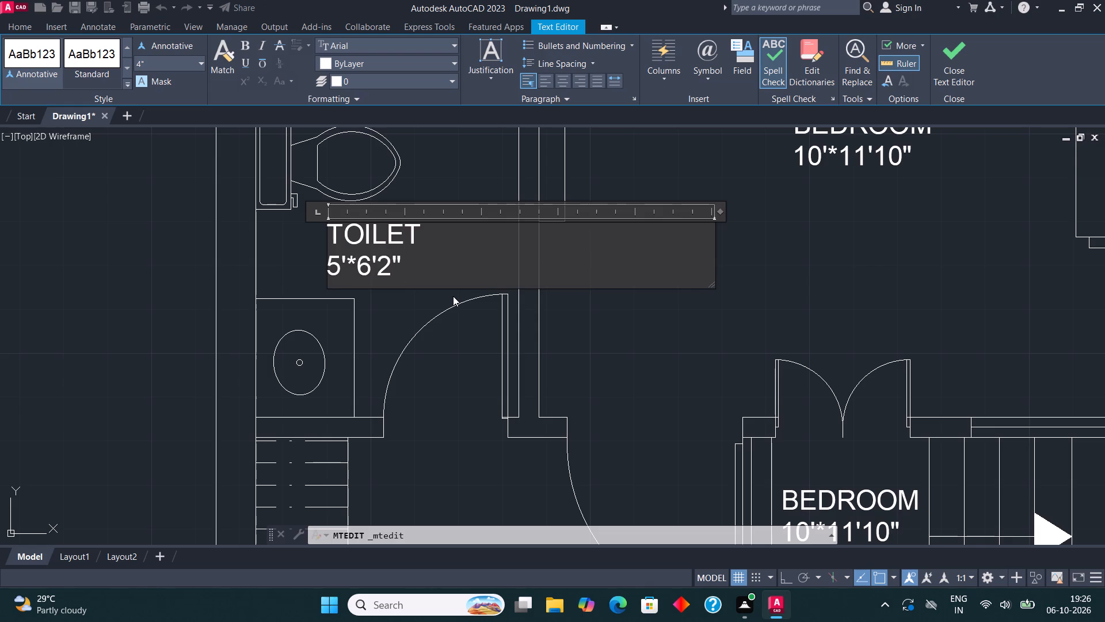
left_click(964, 64)
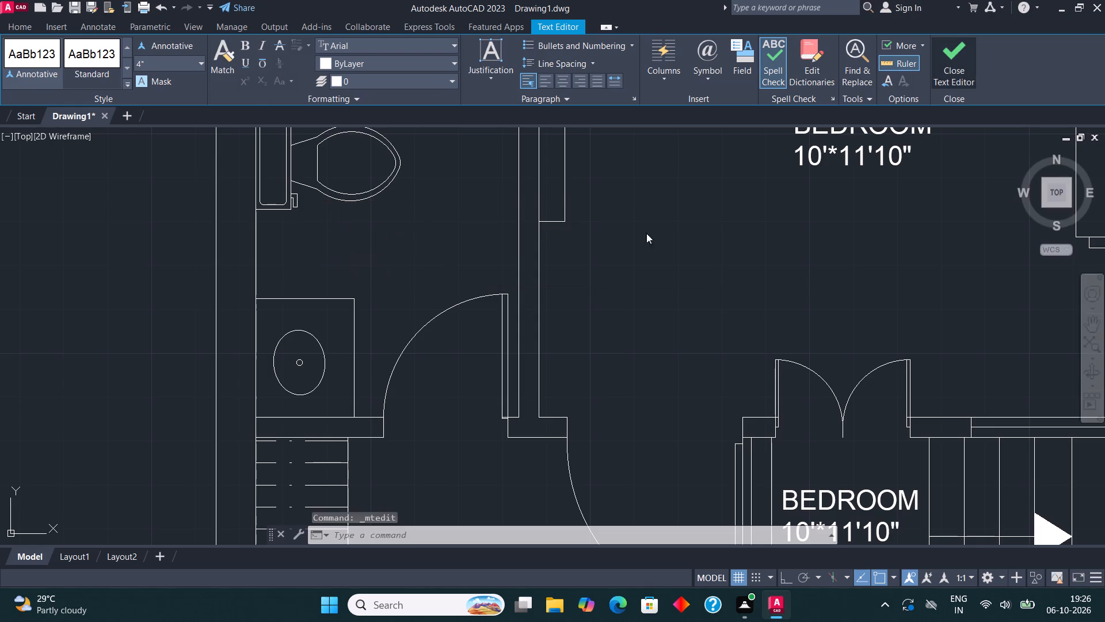
Edit the label above the bed in the southern bedroom to read M.BEDROOM with 9'5"*10'4" on the second line.
scroll(519, 241, "down", 3)
middle_click_drag(576, 344, 543, 149)
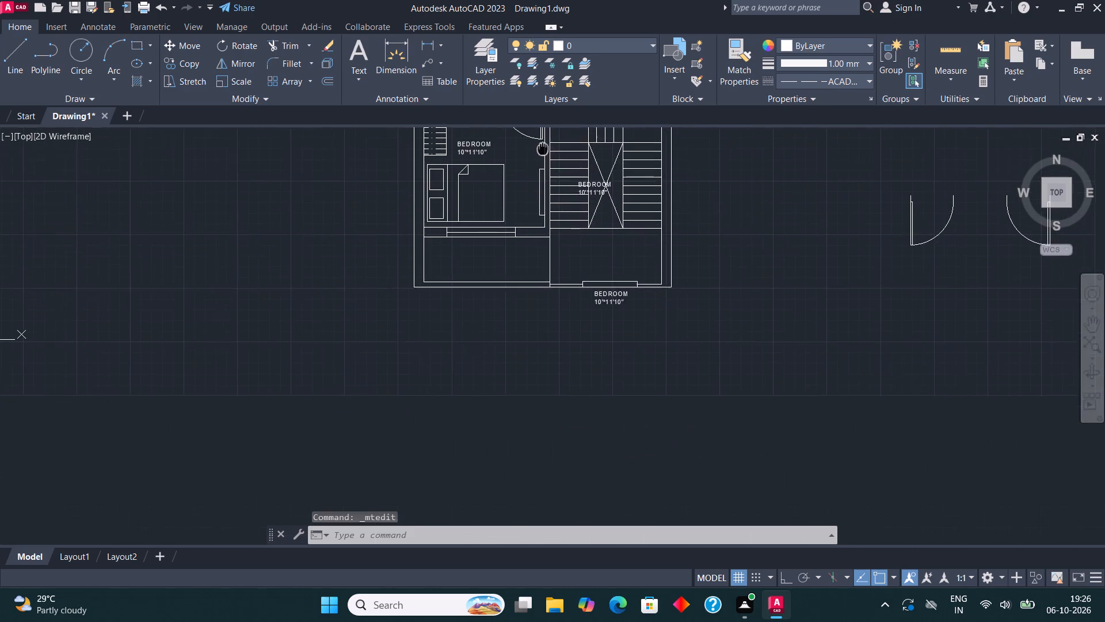
middle_click_drag(543, 149, 534, 227)
scroll(449, 254, "up", 2)
middle_click_drag(483, 200, 460, 232)
scroll(462, 221, "up", 1)
left_click(443, 202)
right_click(440, 199)
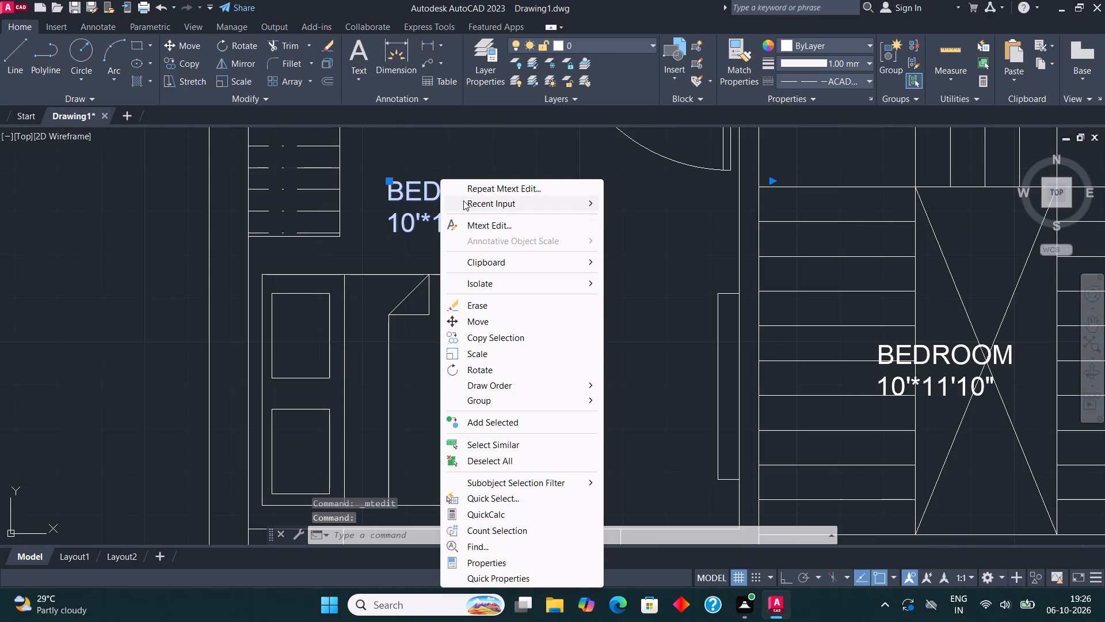
left_click(517, 234)
left_click(516, 225)
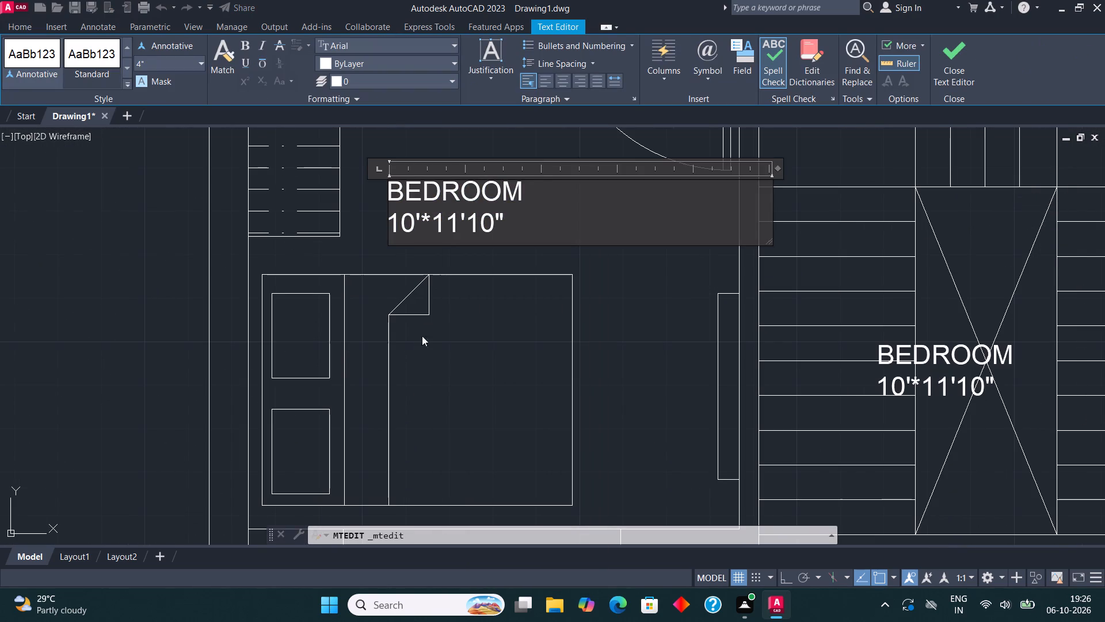
type("M.")
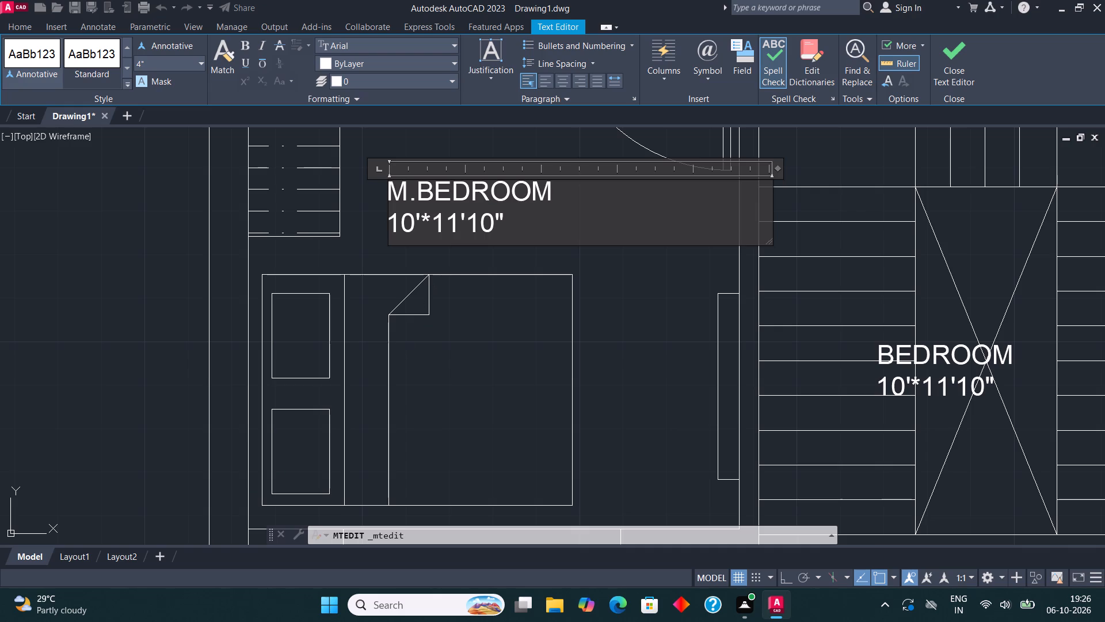
left_click(520, 226)
key("BackSpace")
key("BackSpace")
key("BackSpace")
key("BackSpace")
key("BackSpace")
key("BackSpace")
key("BackSpace")
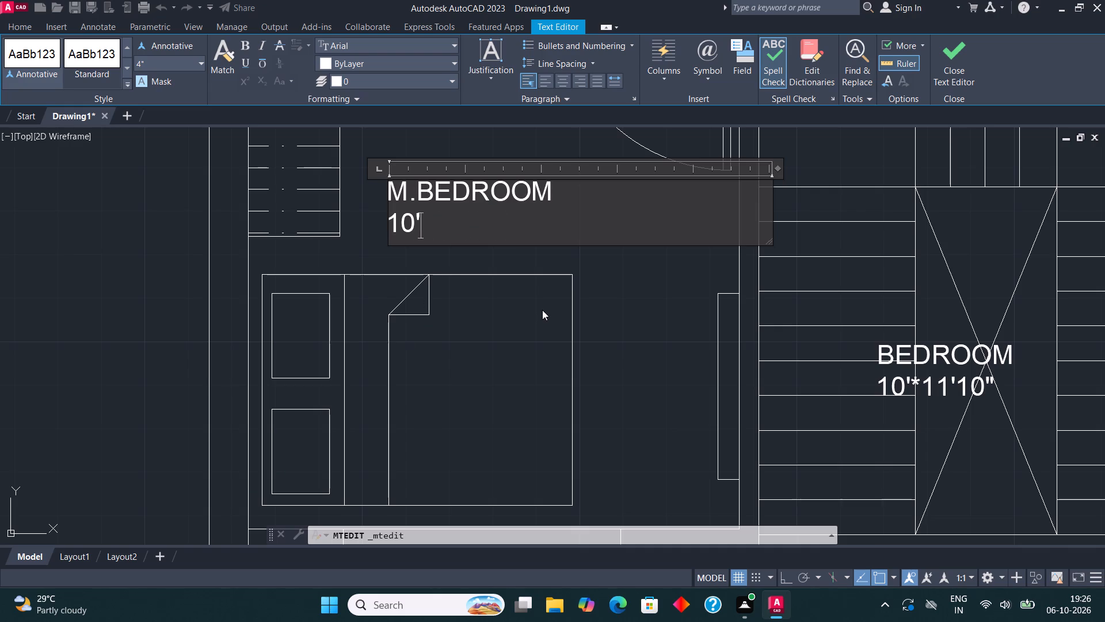
key("BackSpace")
key("BackSpace")
key("BackSpace")
type("9'6")
key("BackSpace")
type("5\"")
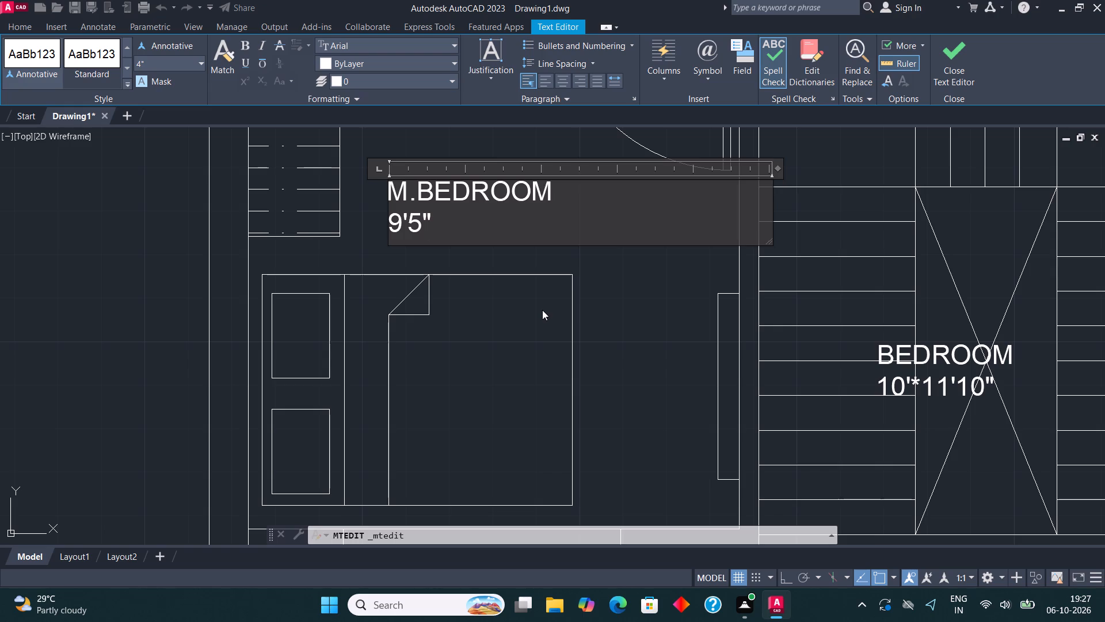
type("*10'4\"")
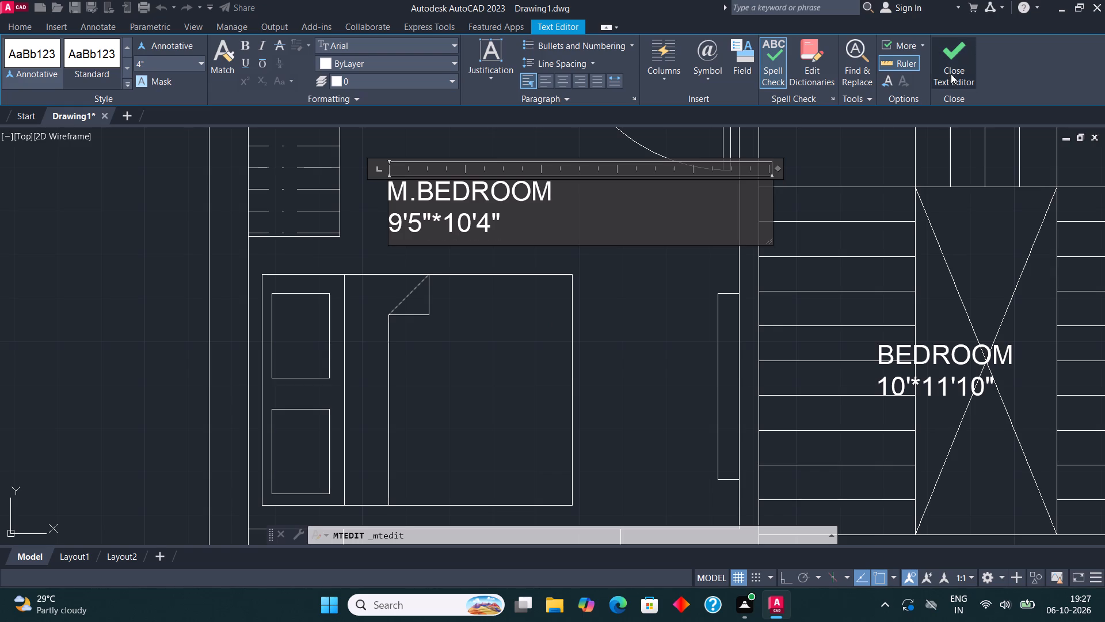
left_click(951, 71)
Replace the label text below the opening in the plan's south wall with MAIN GATE.
scroll(515, 299, "down", 3)
middle_click_drag(542, 264, 449, 206)
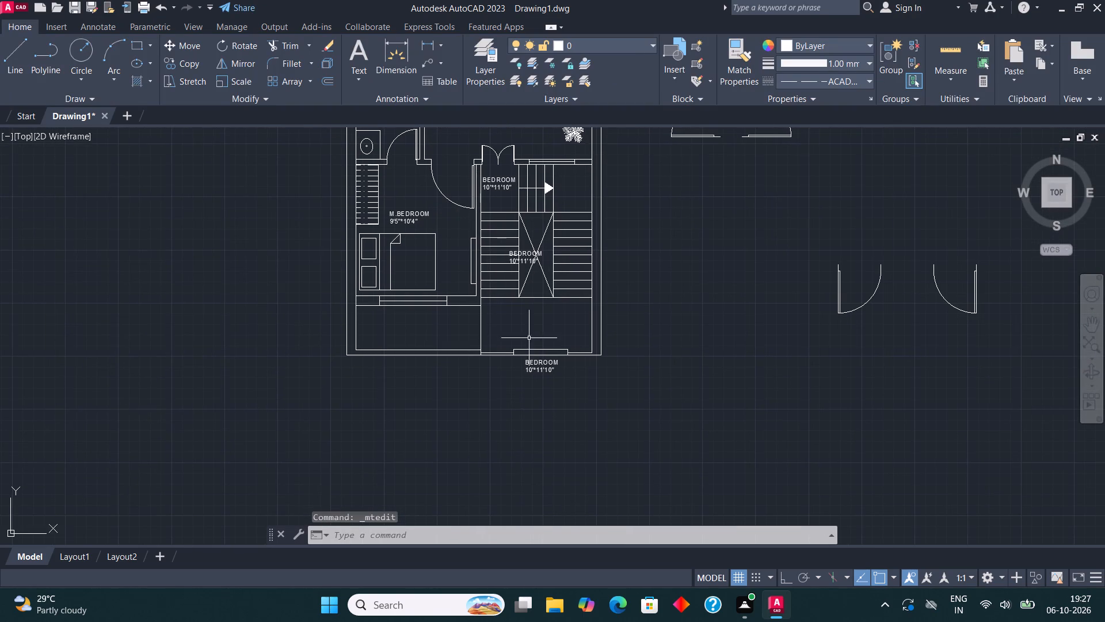
scroll(546, 368, "up", 3)
left_click(526, 342)
right_click(524, 349)
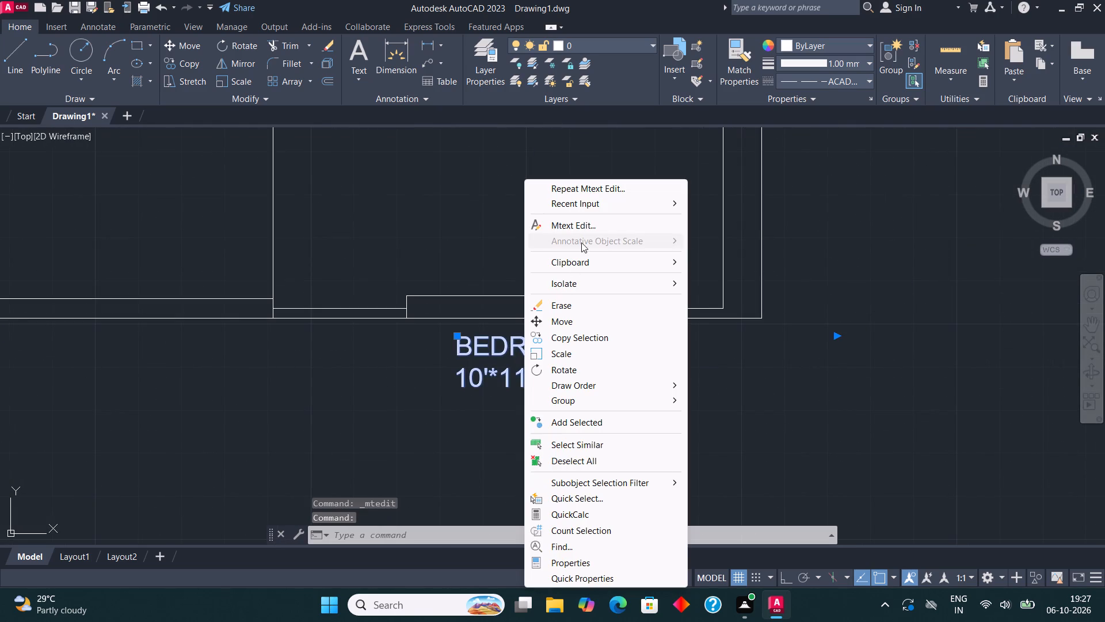
left_click(590, 219)
left_click(598, 380)
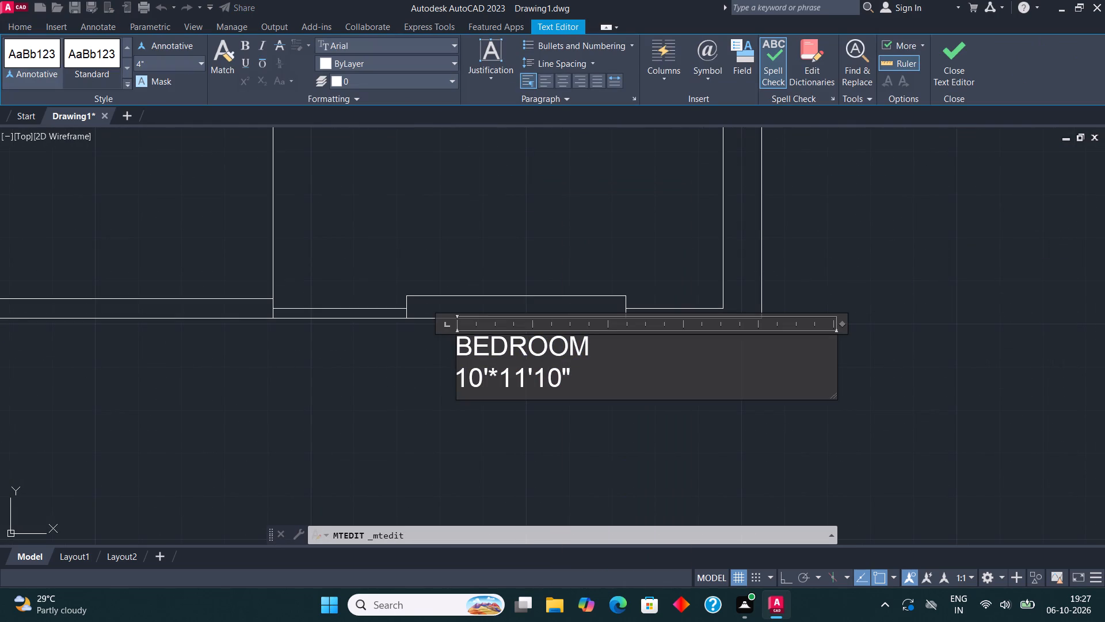
key("BackSpace")
key("BackSpace")
key("BackSpace")
key("BackSpace")
key("BackSpace")
key("BackSpace")
key("BackSpace")
key("BackSpace")
key("BackSpace")
key("BackSpace")
key("BackSpace")
key("BackSpace")
key("BackSpace")
key("BackSpace")
key("BackSpace")
key("BackSpace")
key("BackSpace")
key("BackSpace")
key("BackSpace")
key("BackSpace")
key("m")
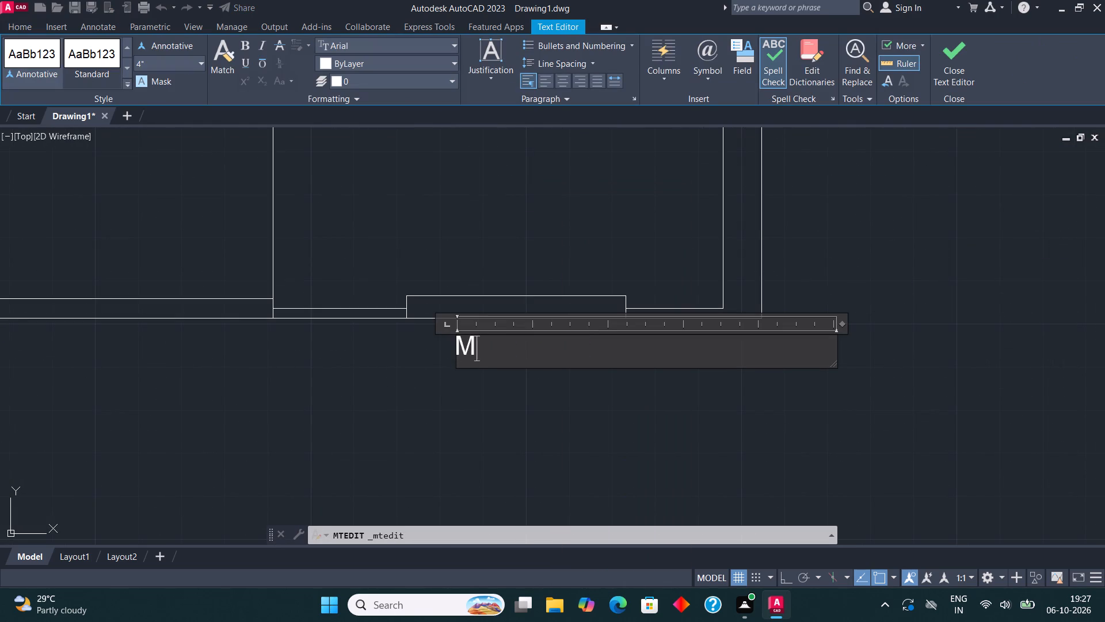
key("a")
type("IN")
key("space")
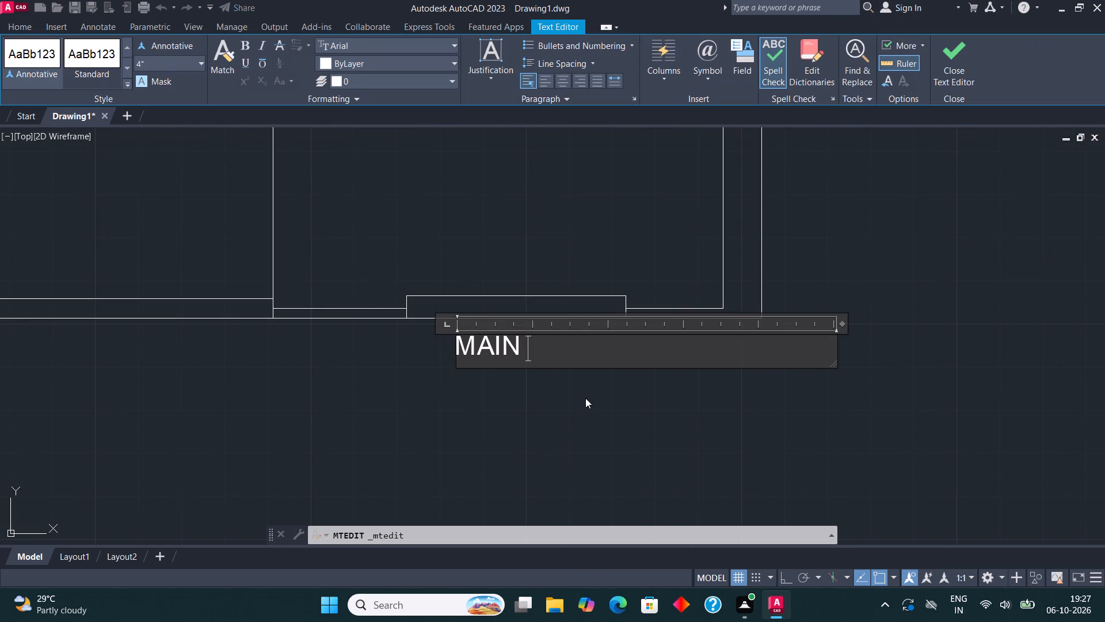
key("g")
key("a")
key("r")
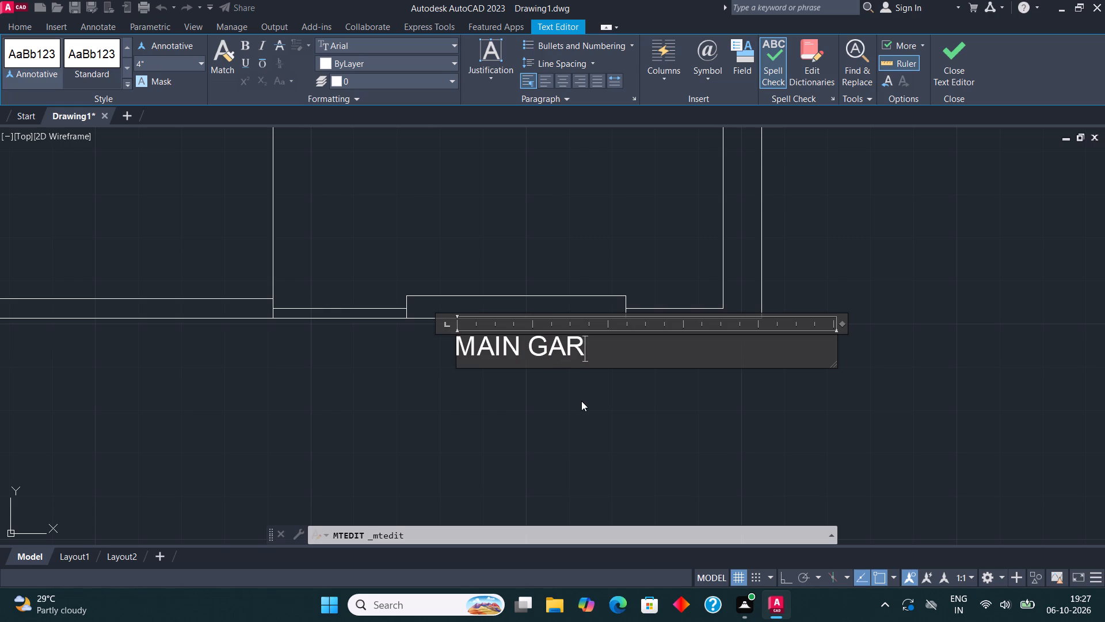
key("BackSpace")
type("TE")
left_click(951, 67)
Replace the label text over the crossed rectangle between the two stair flights with PARKING.
scroll(725, 390, "down", 1)
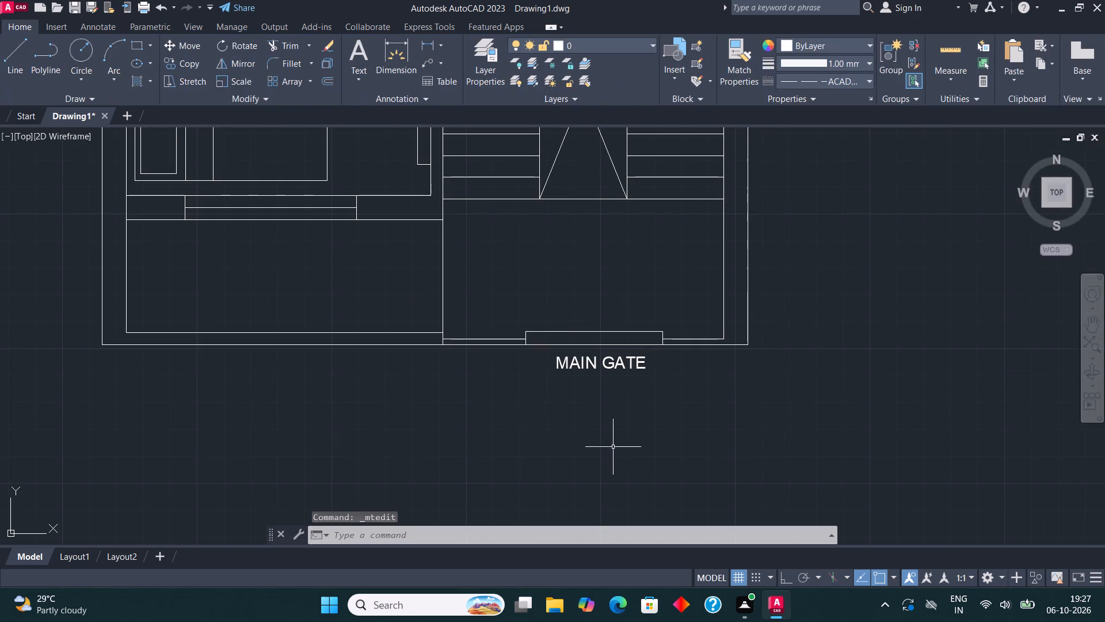
middle_click_drag(448, 442, 448, 503)
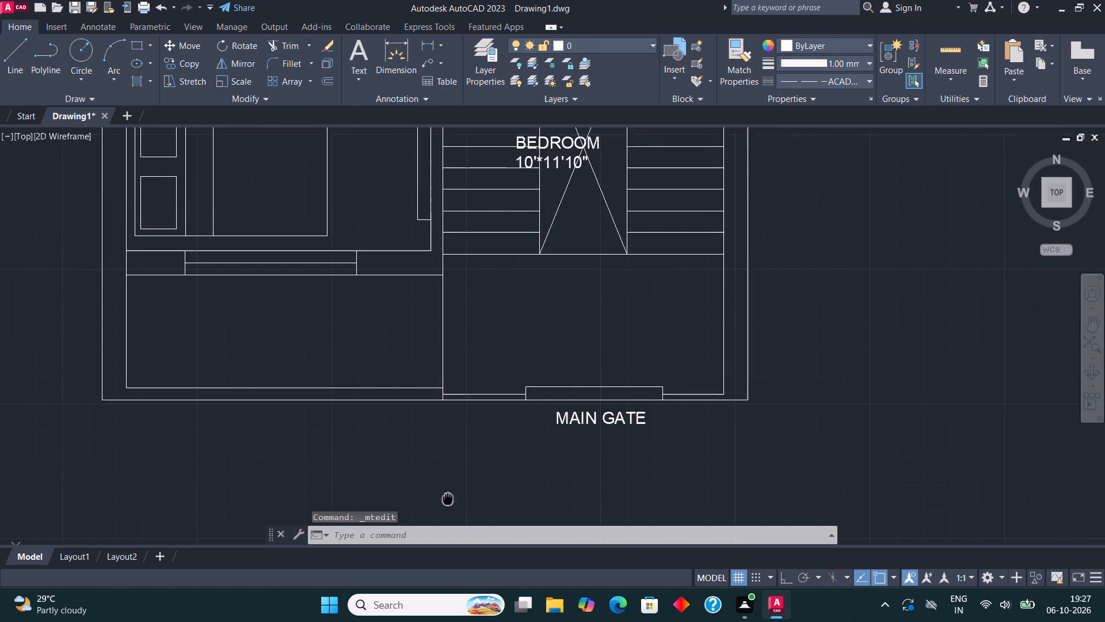
middle_click_drag(448, 503, 450, 519)
middle_click_drag(656, 278, 641, 382)
scroll(578, 315, "up", 1)
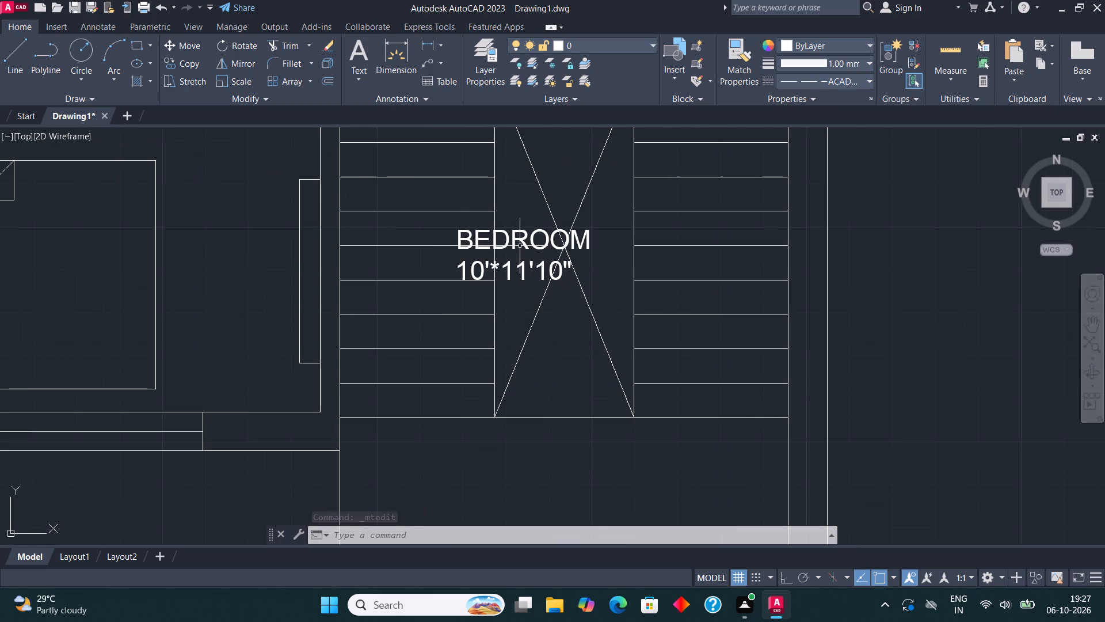
left_click(520, 246)
left_click(520, 227)
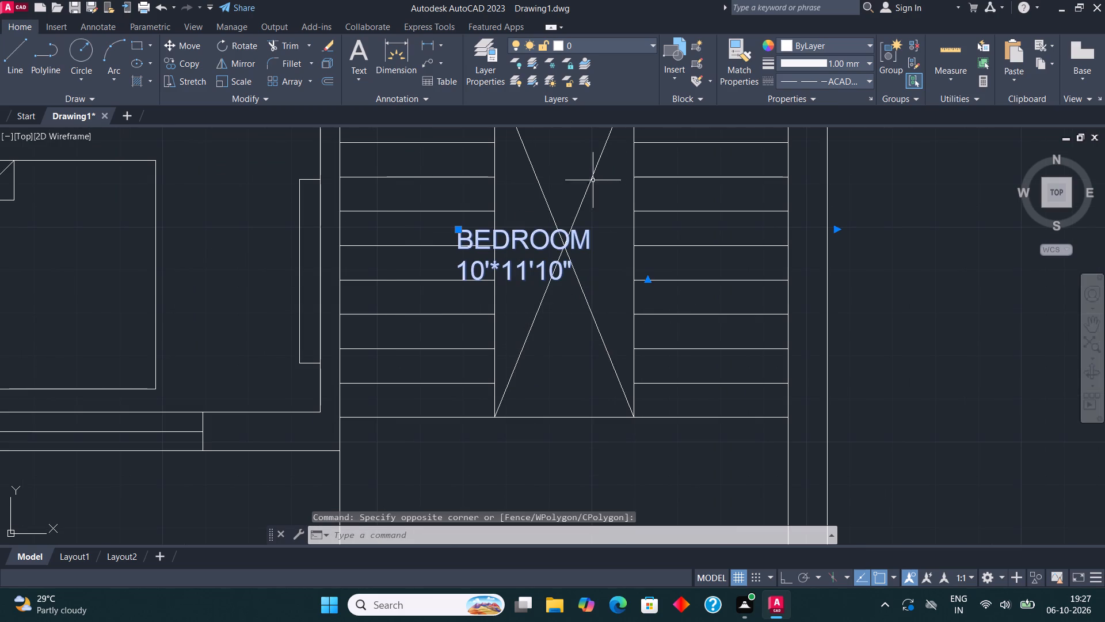
right_click(534, 284)
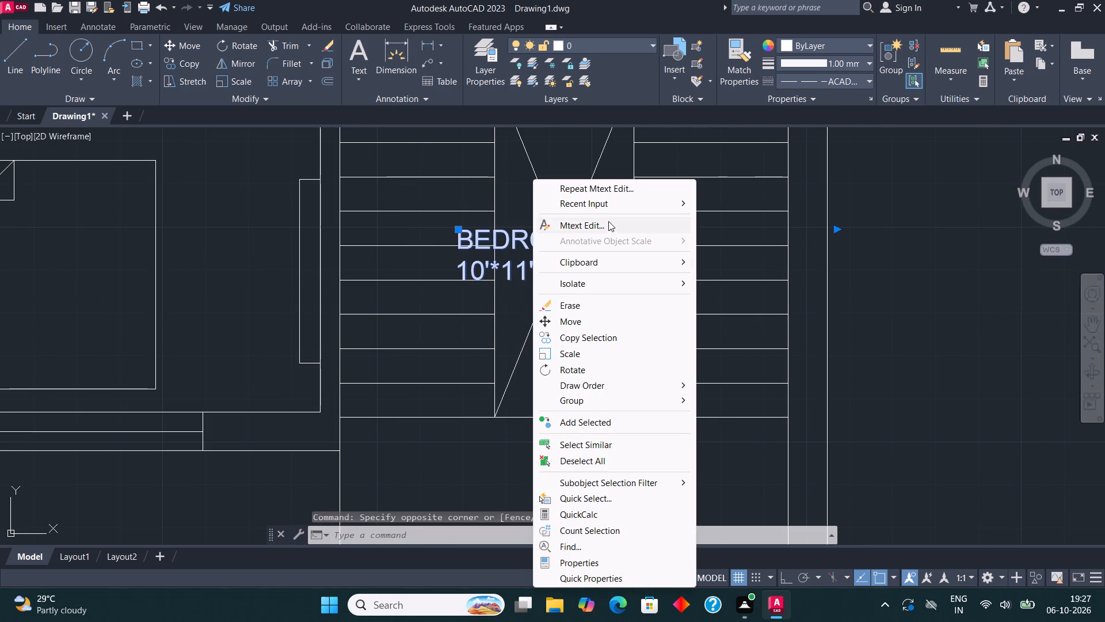
left_click(607, 234)
left_click(607, 225)
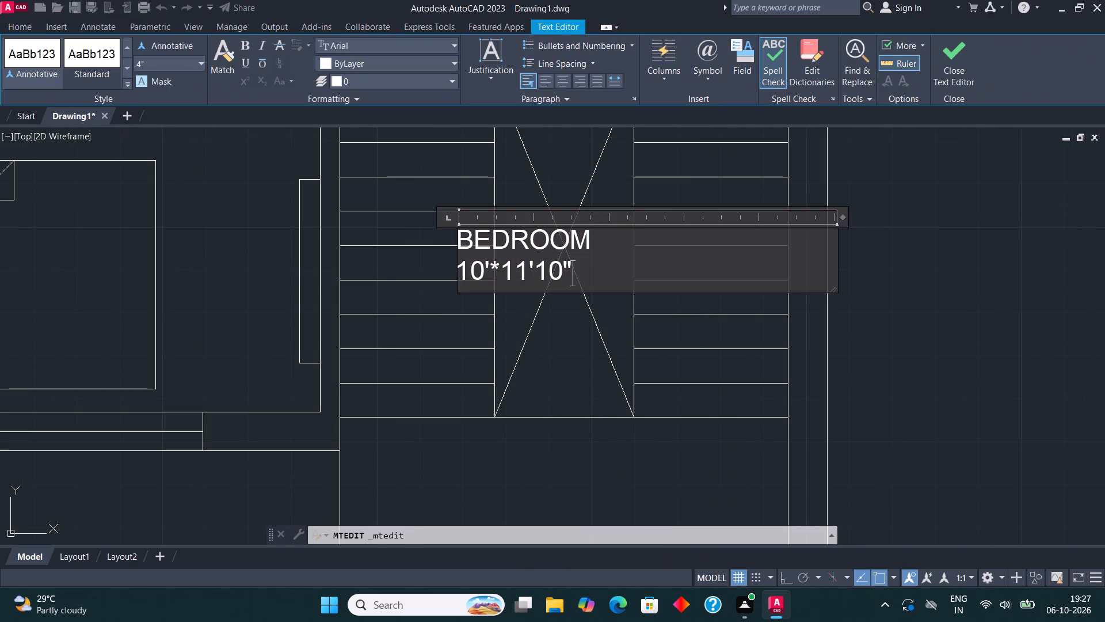
left_click(581, 279)
key("BackSpace")
key("BackSpace")
key("BackSpace")
key("BackSpace")
key("BackSpace")
key("BackSpace")
key("BackSpace")
key("BackSpace")
key("BackSpace")
key("BackSpace")
key("BackSpace")
key("BackSpace")
key("BackSpace")
key("BackSpace")
key("BackSpace")
key("BackSpace")
key("BackSpace")
key("BackSpace")
key("BackSpace")
key("BackSpace")
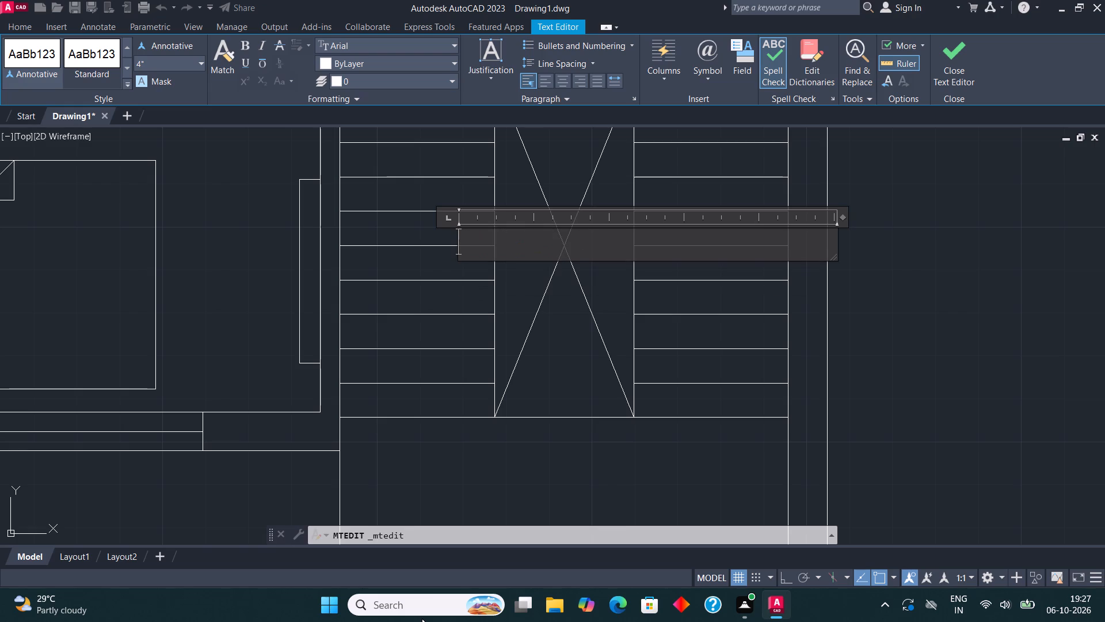
key("p")
key("a")
key("r")
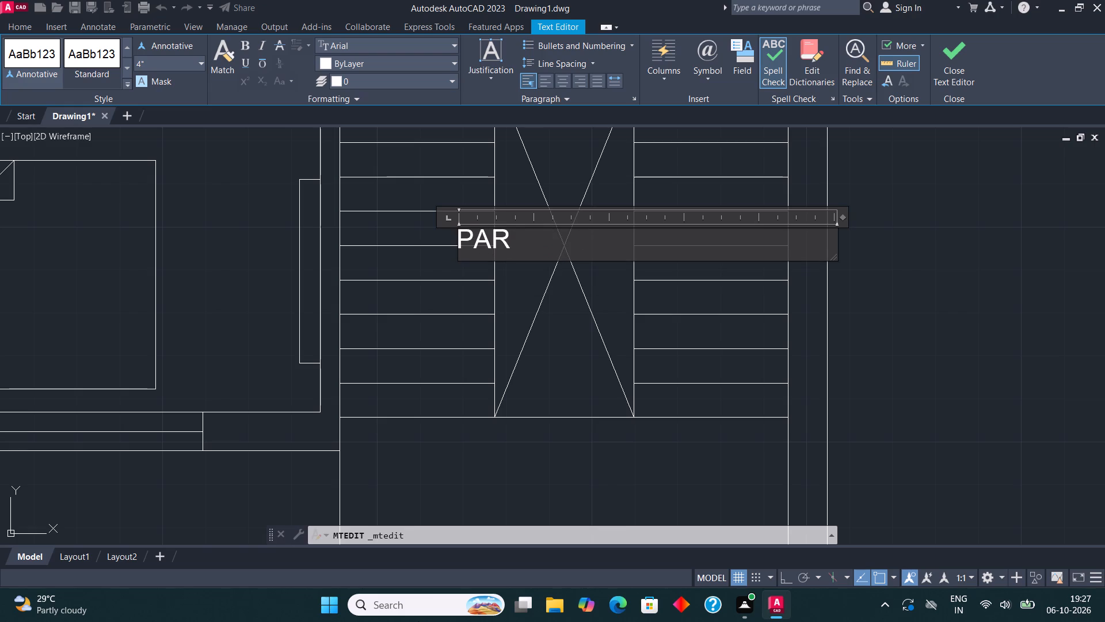
type("KI")
key("n")
key("f")
key("BackSpace")
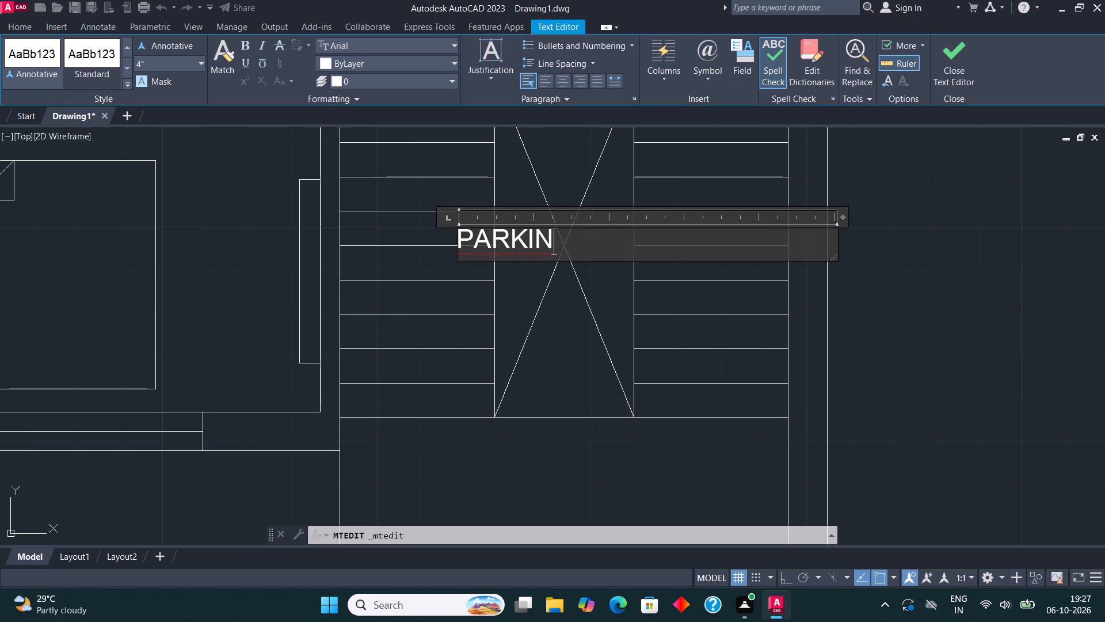
key("g")
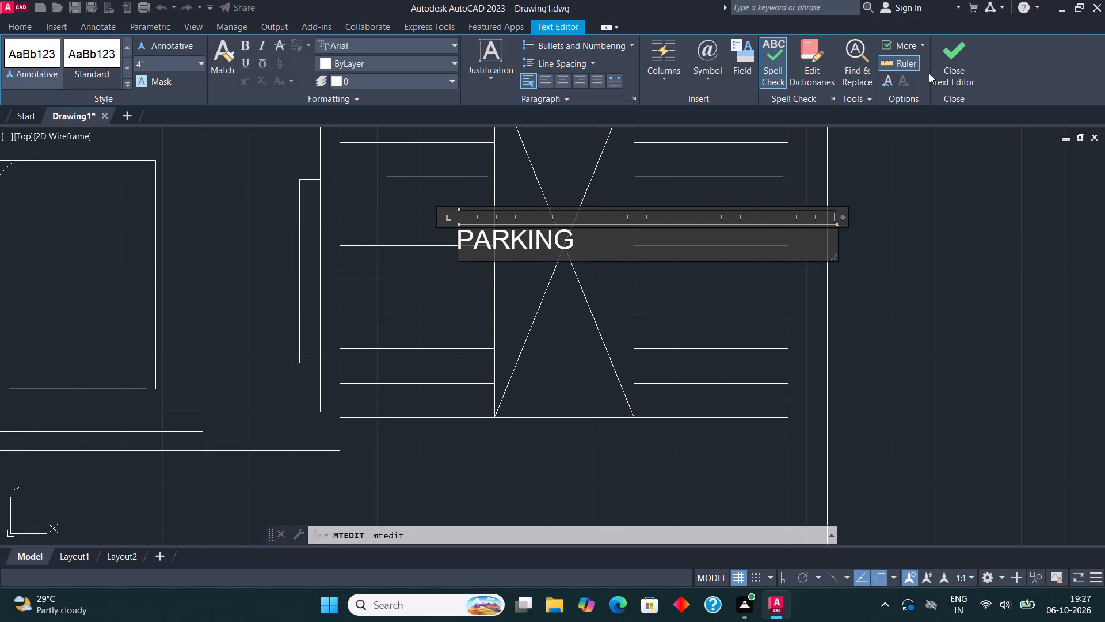
left_click(936, 62)
Move the PARKING label so it sits centred on the crossed rectangle between the stair flights.
scroll(600, 275, "down", 2)
middle_click_drag(513, 285, 264, 327)
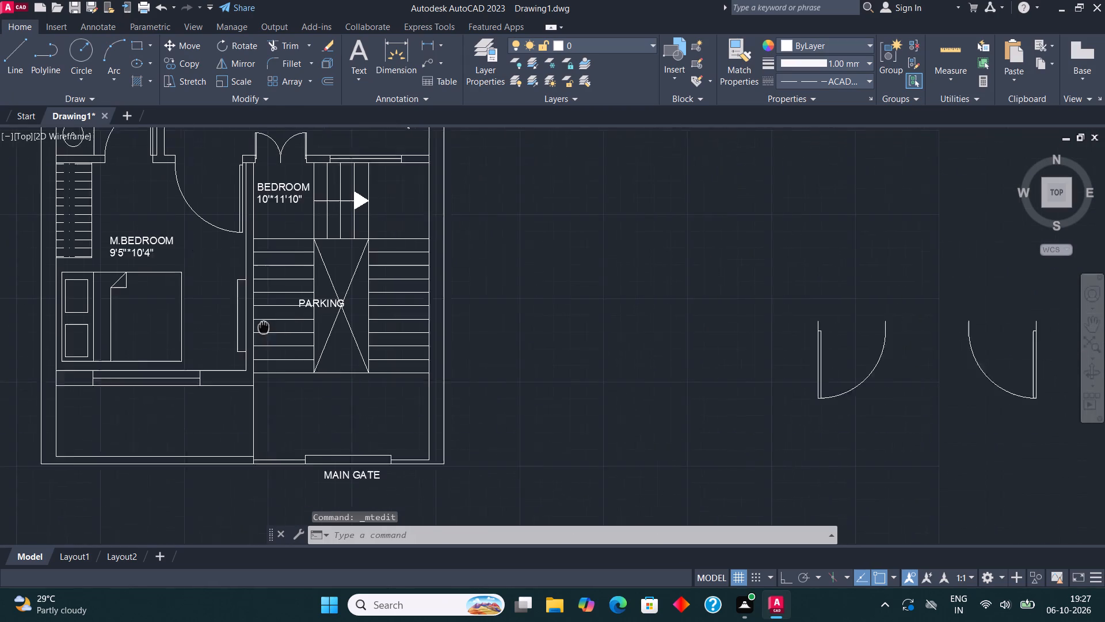
middle_click_drag(264, 327, 246, 329)
scroll(303, 318, "up", 3)
left_click_drag(271, 276, 262, 270)
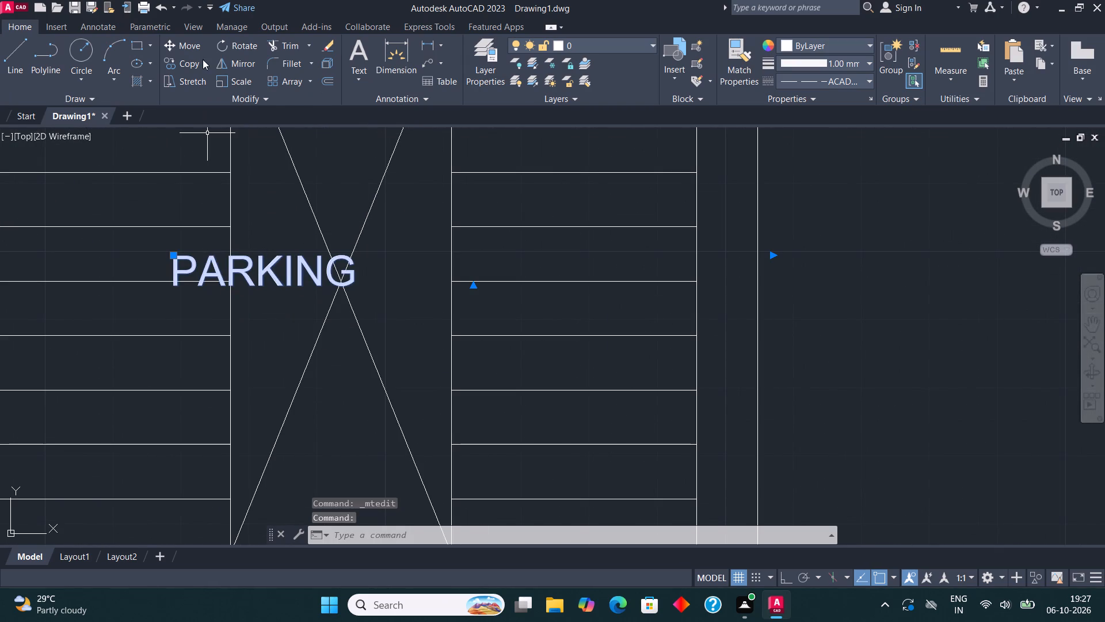
left_click(189, 46)
left_click(284, 268)
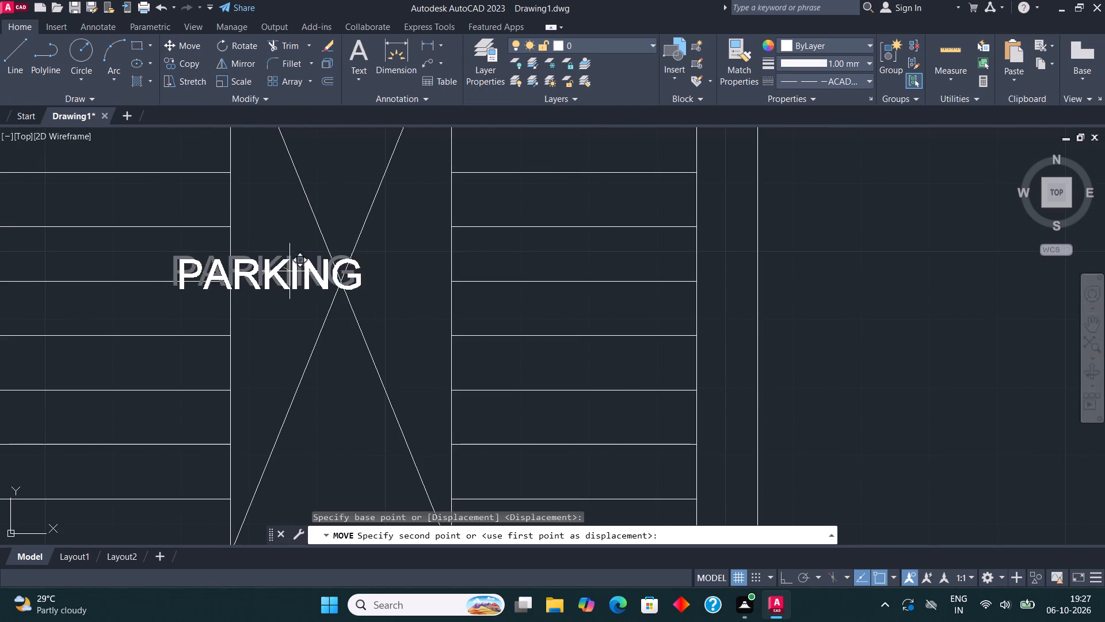
left_click(364, 274)
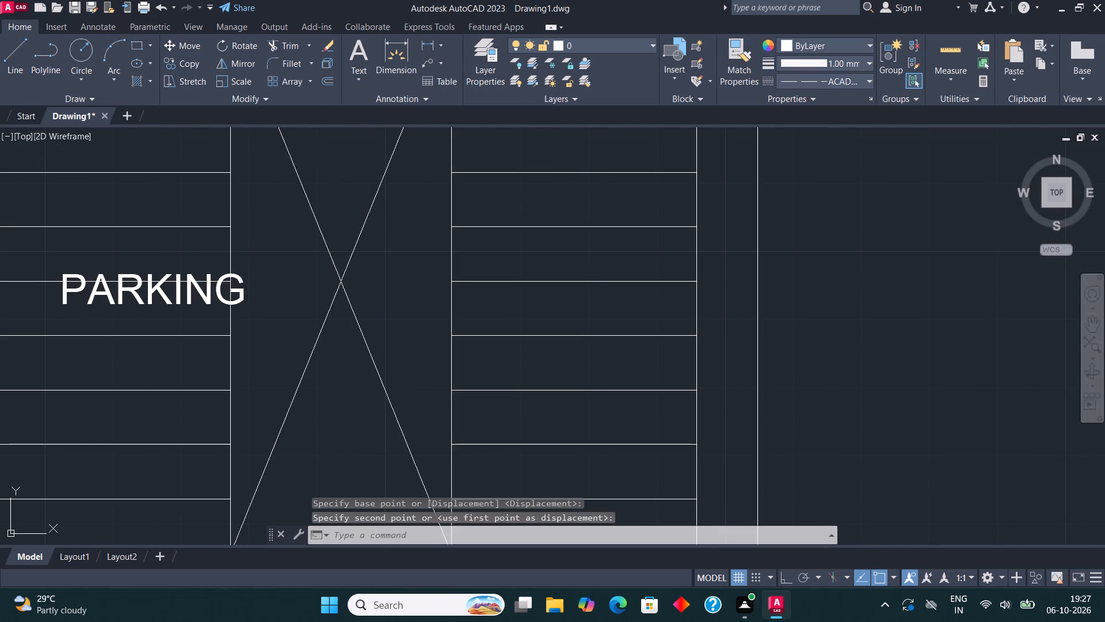
left_click(209, 297)
left_click(194, 44)
left_click(158, 302)
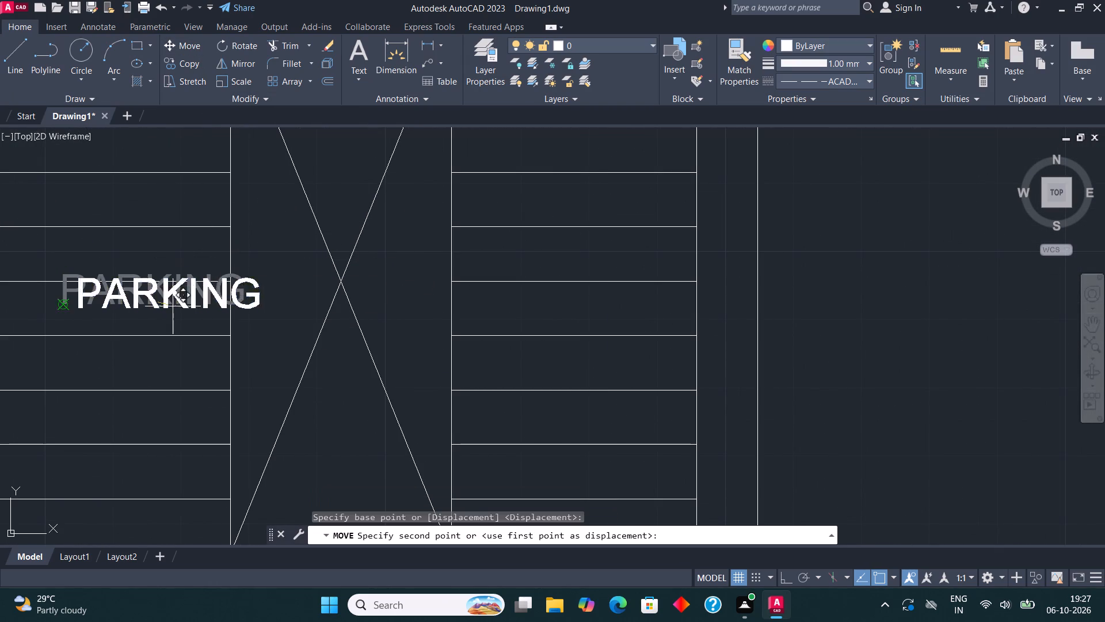
left_click(348, 304)
Replace the label text between the double door and the western stair flight with VERANDAH.
scroll(364, 340, "down", 2)
scroll(438, 300, "down", 1)
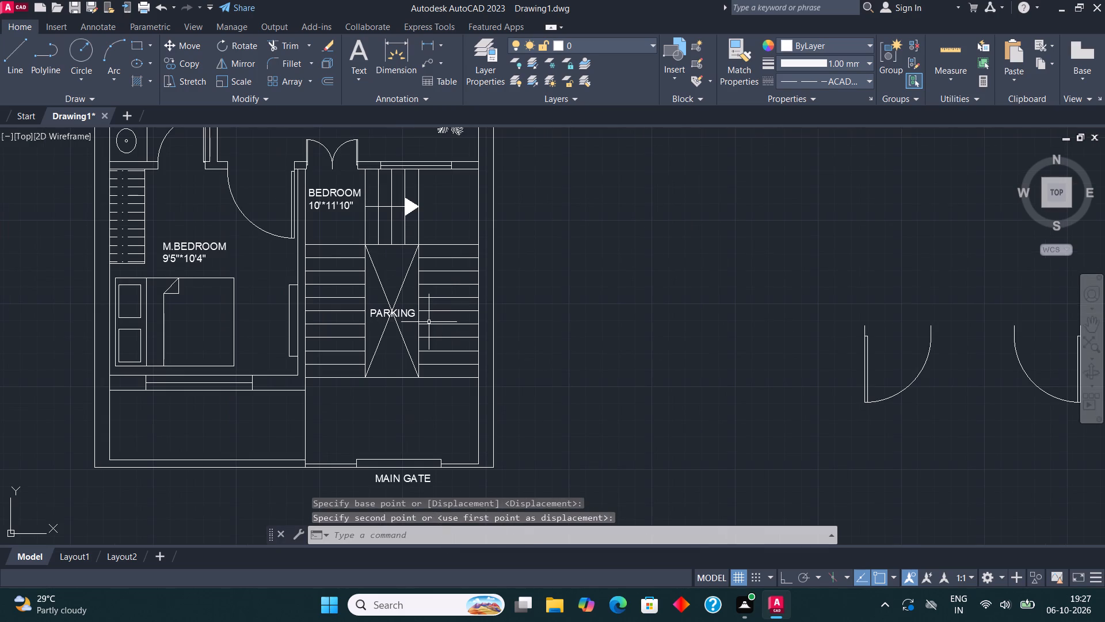
scroll(311, 191, "up", 3)
left_click(345, 199)
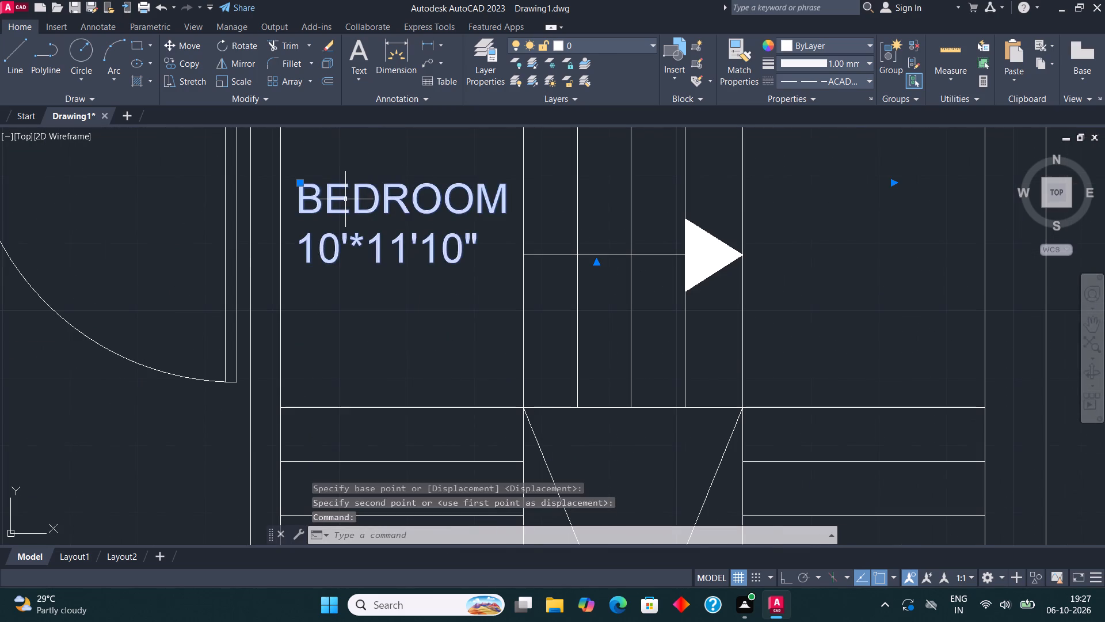
right_click(345, 199)
left_click(410, 224)
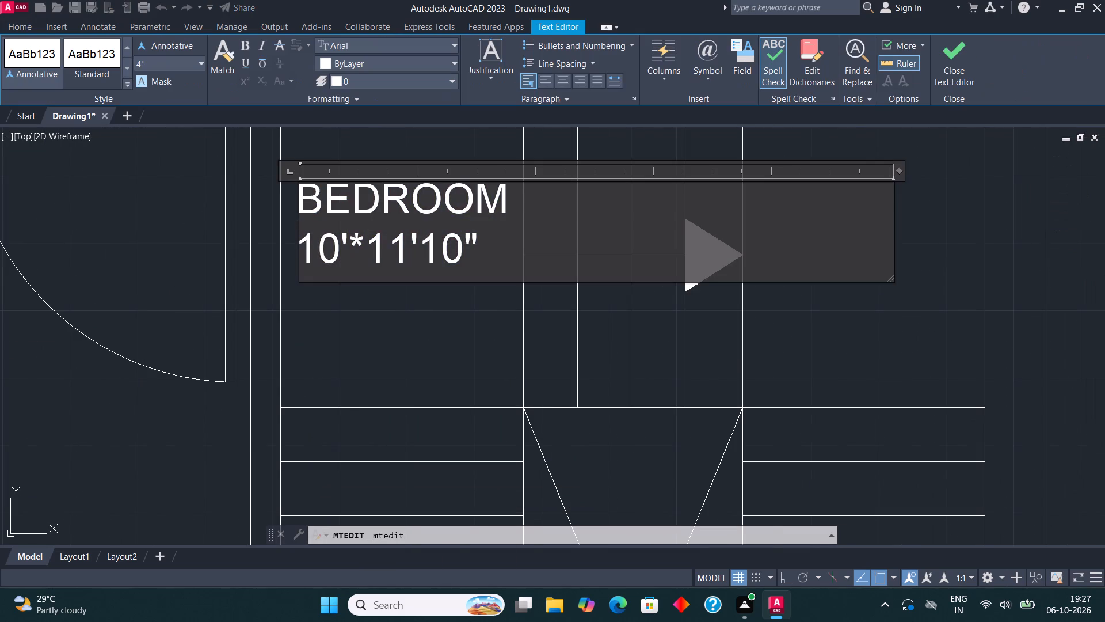
left_click(499, 253)
key("BackSpace")
key("BackSpace")
key("BackSpace")
key("BackSpace")
key("BackSpace")
key("BackSpace")
key("BackSpace")
key("BackSpace")
key("BackSpace")
key("BackSpace")
key("BackSpace")
key("BackSpace")
key("BackSpace")
key("BackSpace")
key("BackSpace")
key("BackSpace")
key("BackSpace")
key("BackSpace")
key("BackSpace")
key("BackSpace")
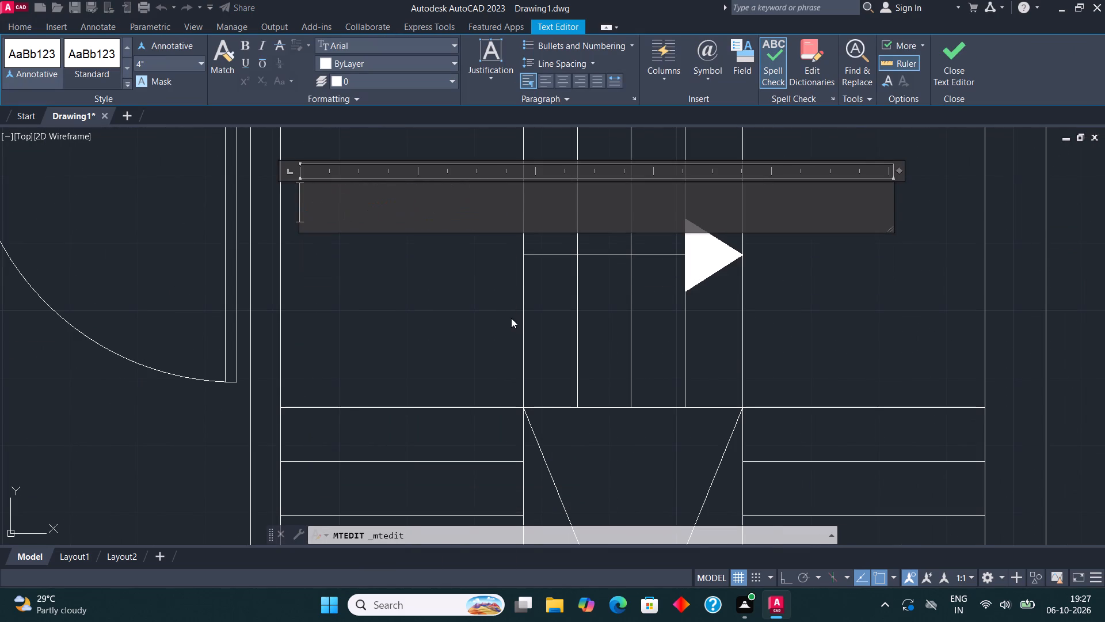
key("v")
key("e")
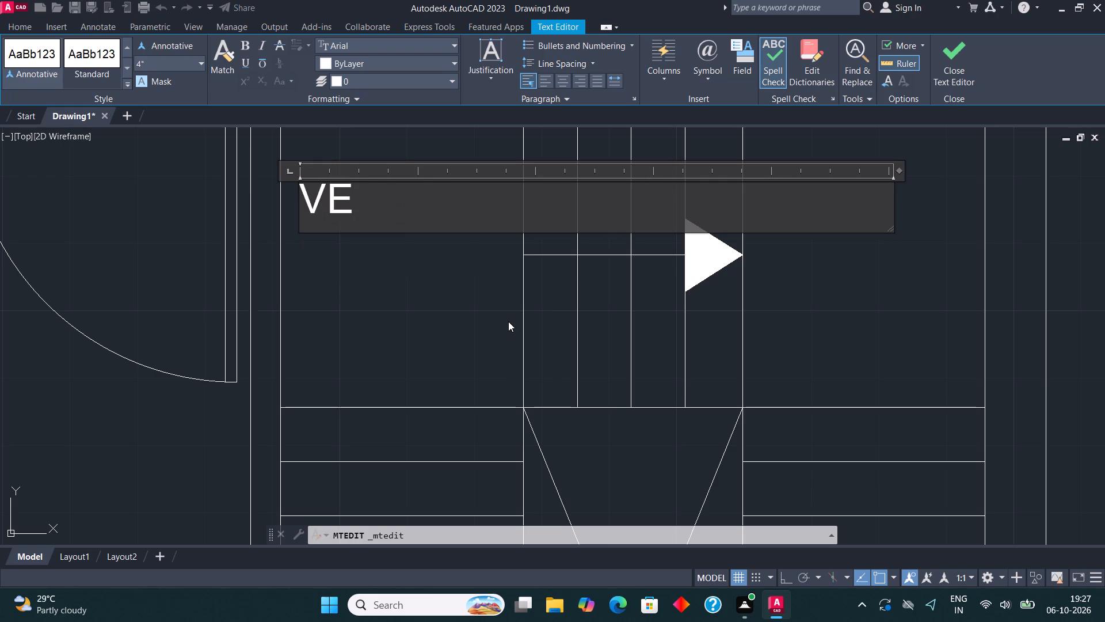
type("RA")
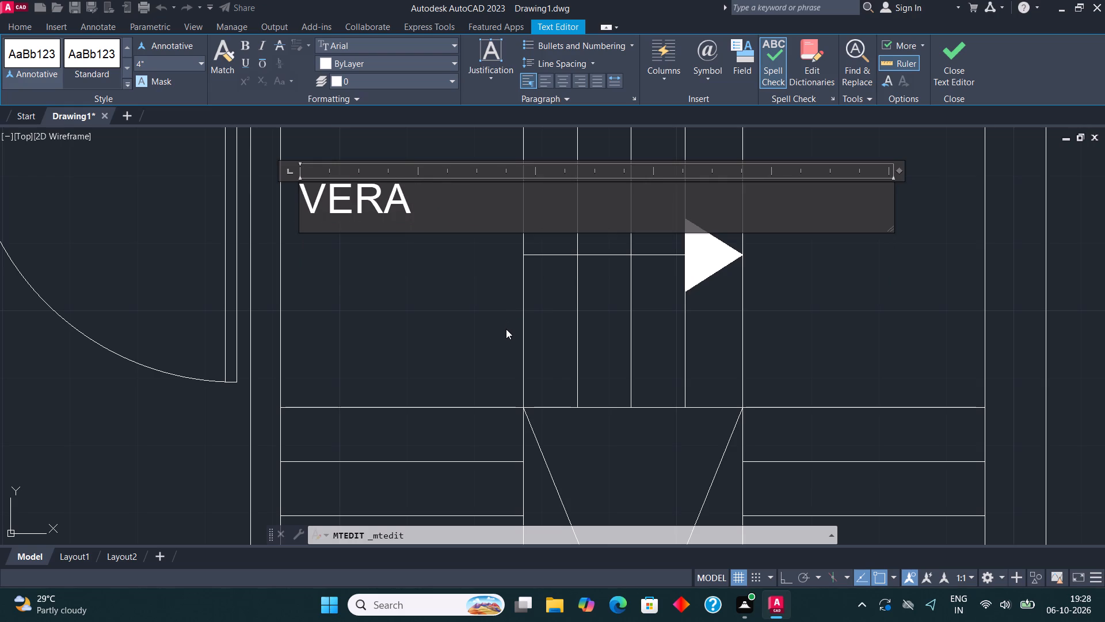
key("n")
key("d")
key("a")
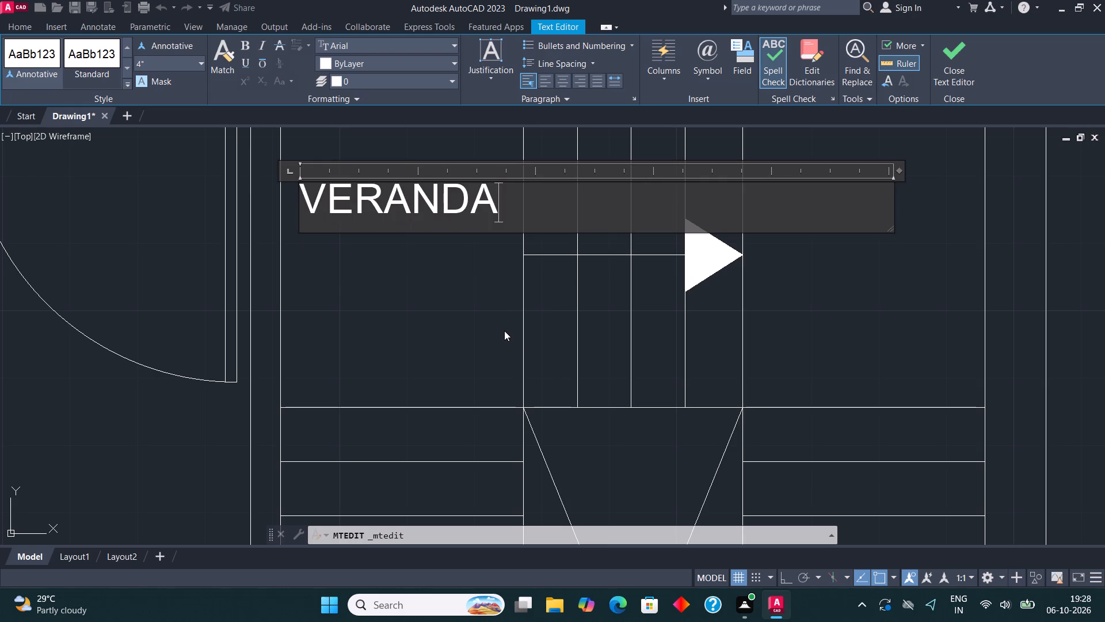
key("h")
key("Return")
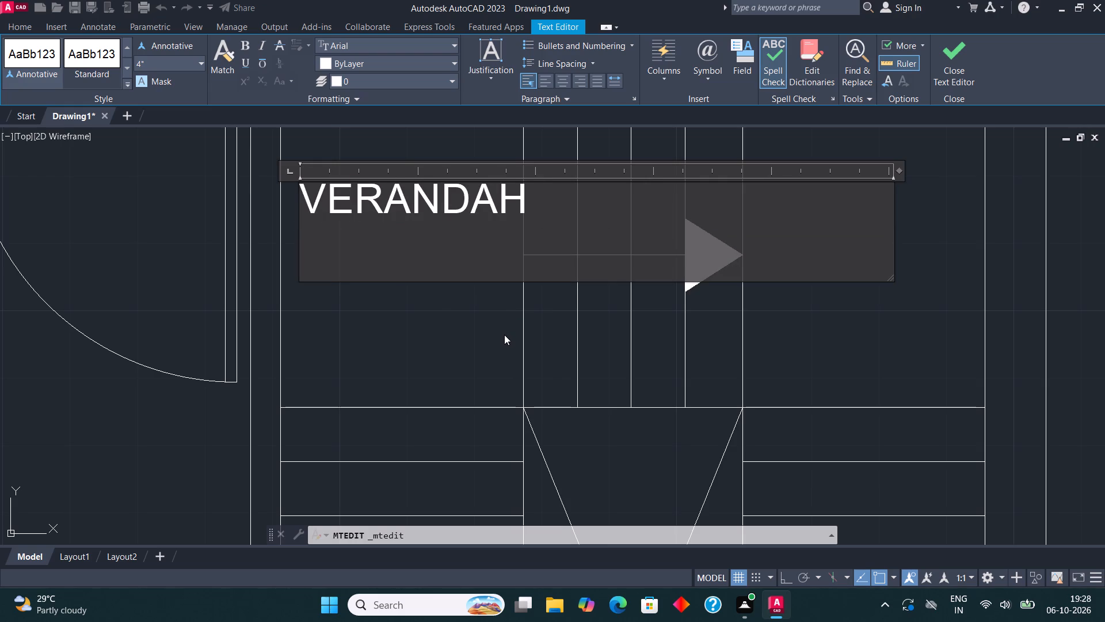
left_click(945, 52)
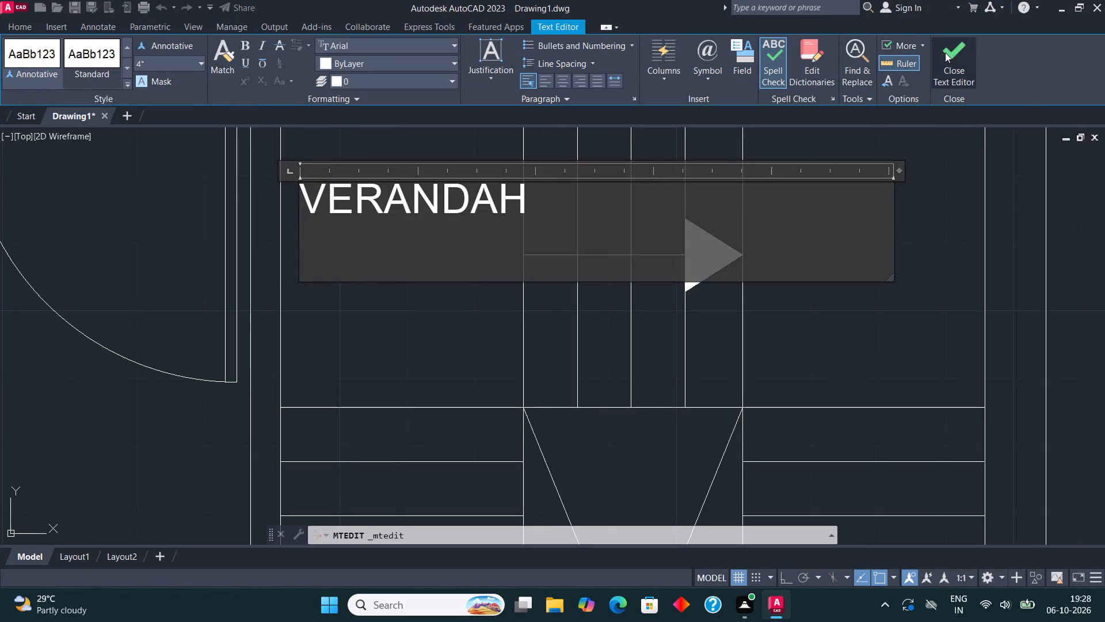
Copy the MAIN GATE label into the empty strip south of the M.BEDROOM window.
scroll(450, 315, "down", 4)
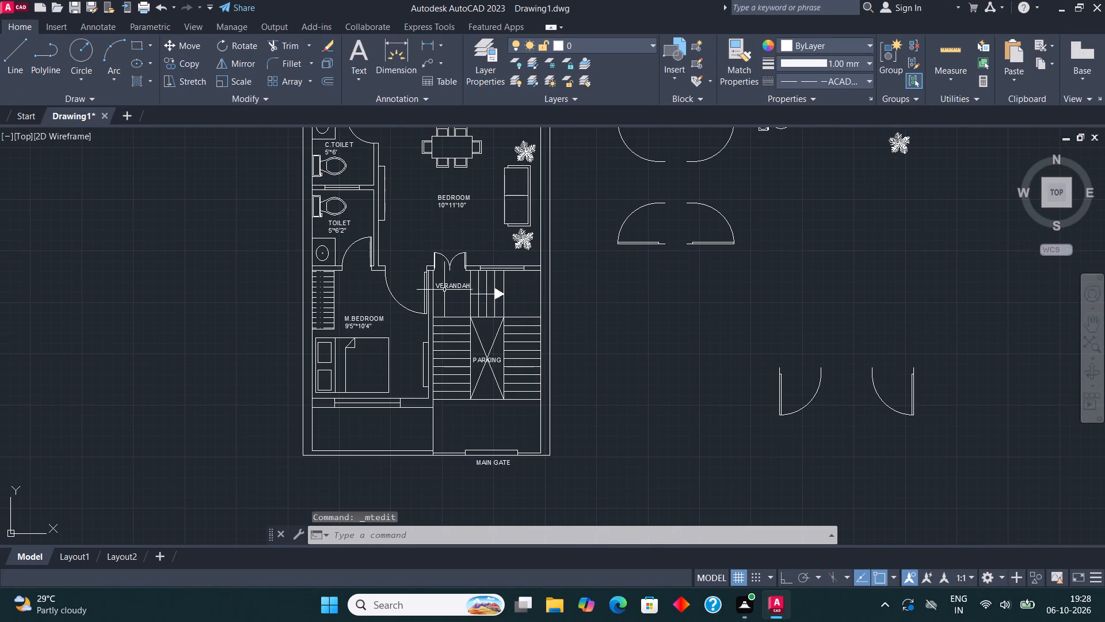
scroll(515, 333, "down", 1)
middle_click_drag(516, 333, 514, 269)
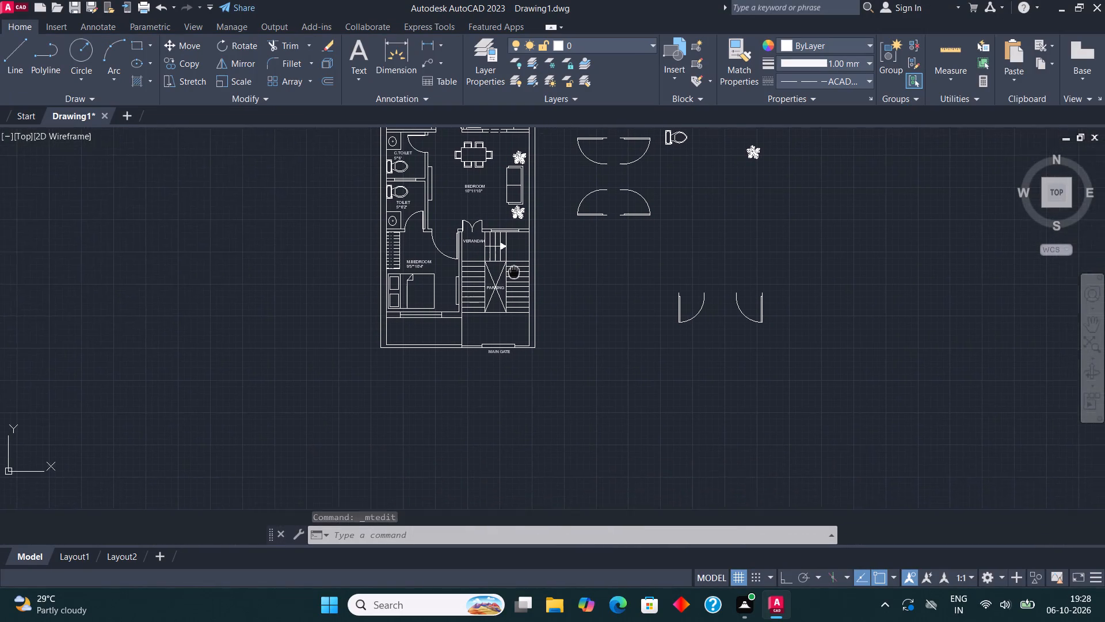
middle_click_drag(514, 269, 508, 240)
scroll(425, 306, "up", 3)
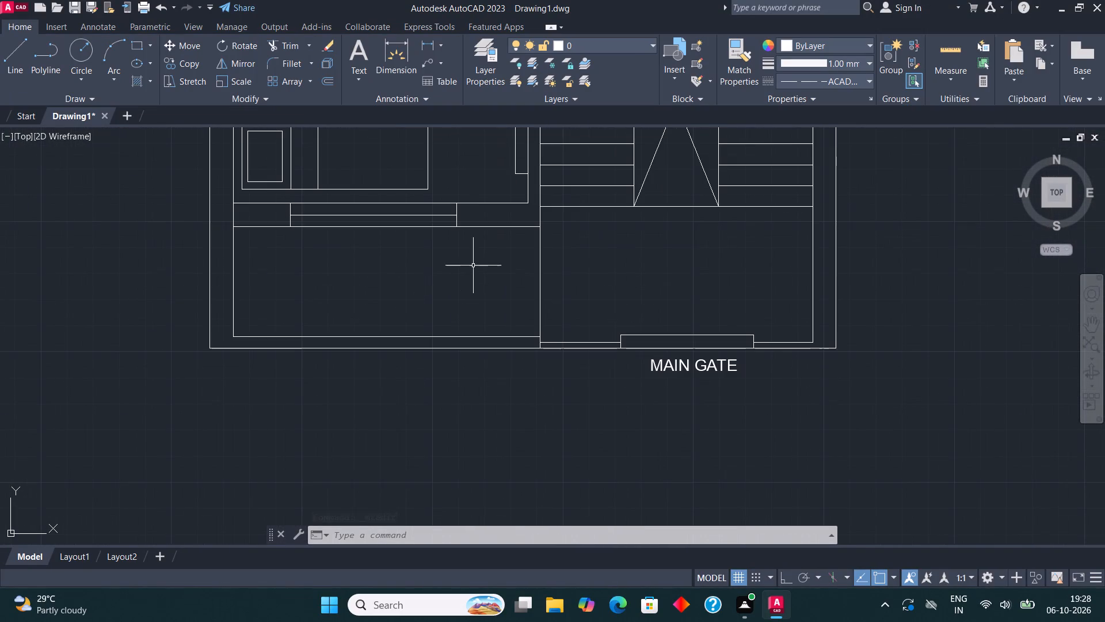
left_click(672, 363)
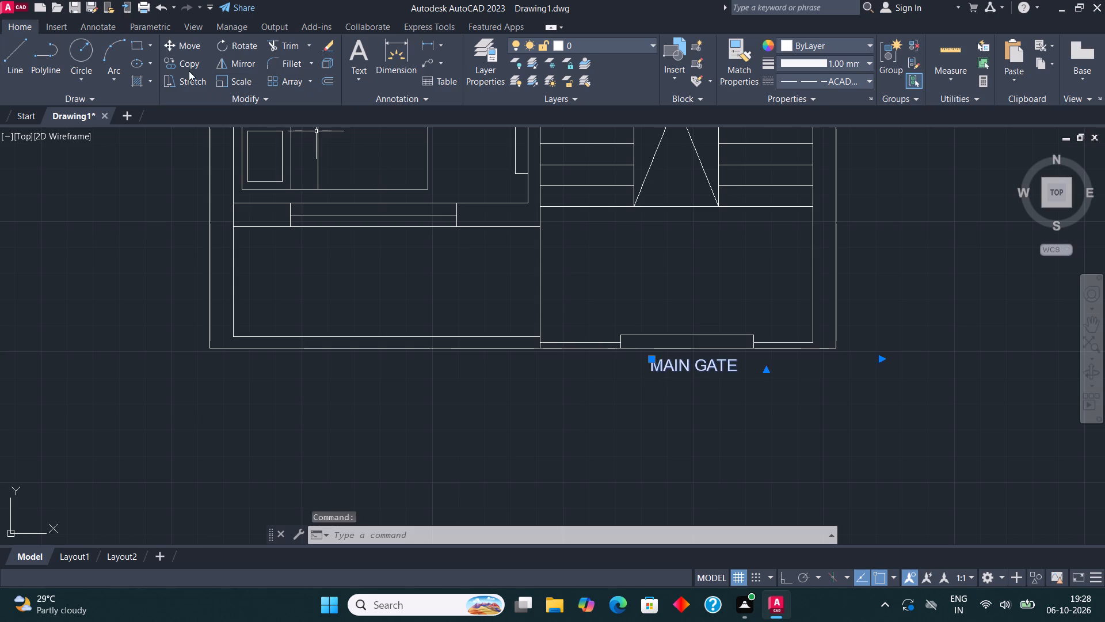
left_click(177, 66)
left_click(671, 380)
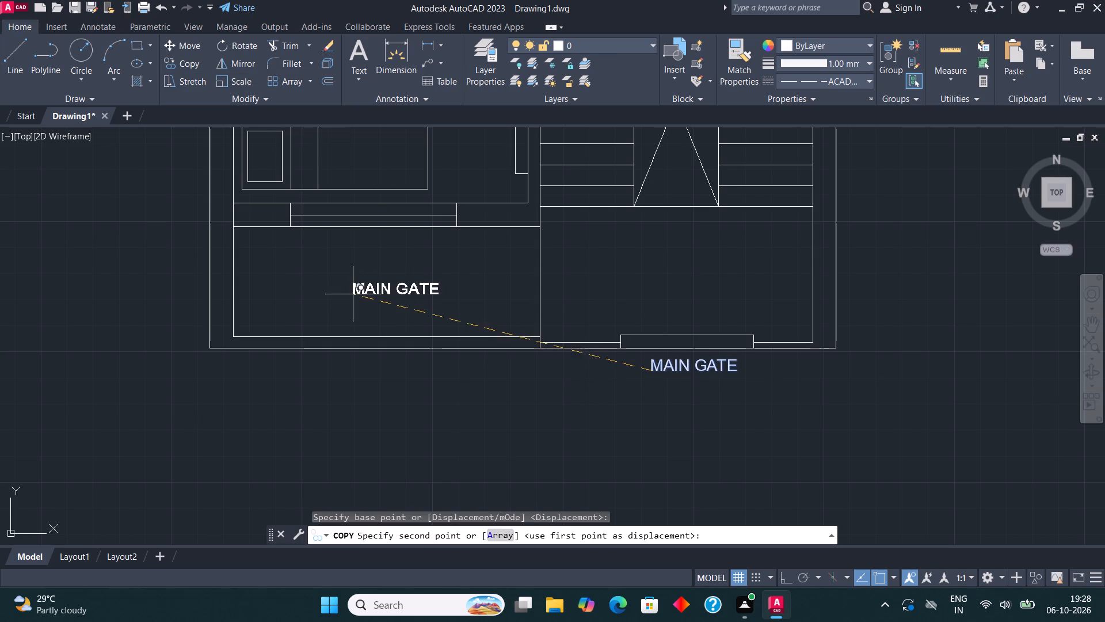
left_click(337, 282)
key("Escape")
Replace the text of the copied label in the strip south of M.BEDROOM with PLANTERS.
left_click(360, 283)
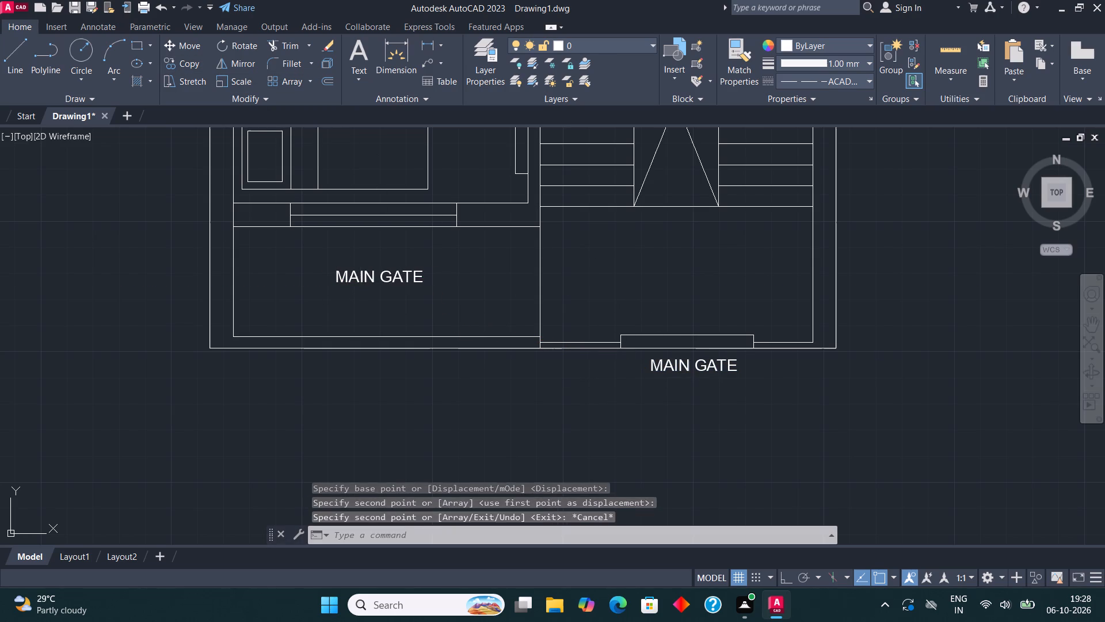
right_click(360, 283)
left_click(452, 224)
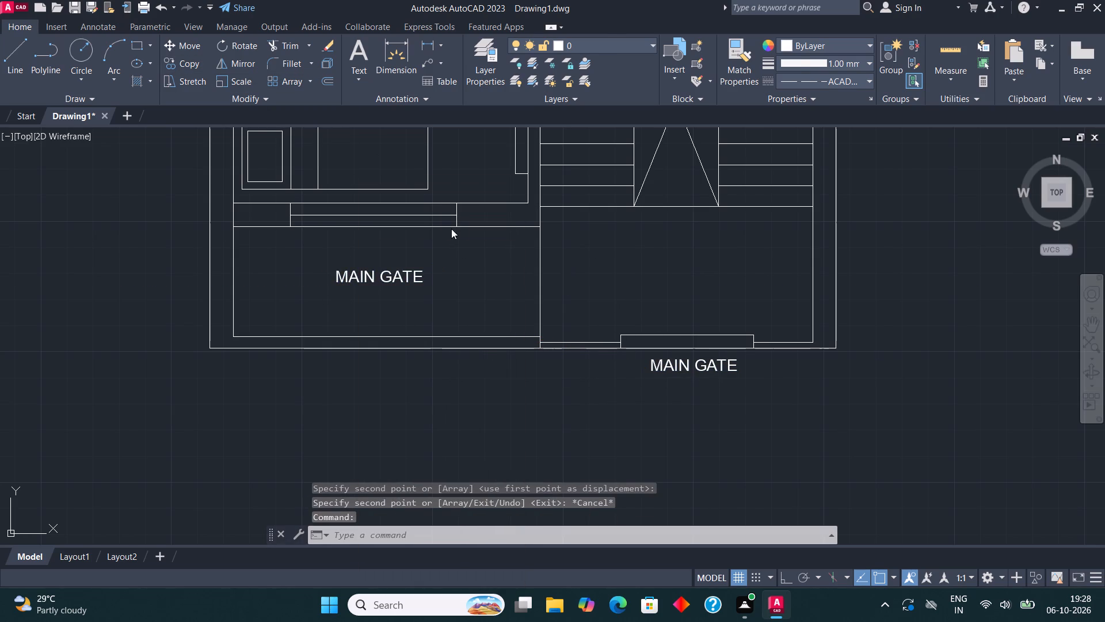
left_click(479, 275)
key("BackSpace")
key("BackSpace")
key("BackSpace")
key("BackSpace")
key("BackSpace")
key("BackSpace")
key("BackSpace")
key("BackSpace")
key("BackSpace")
key("BackSpace")
key("BackSpace")
key("BackSpace")
key("BackSpace")
key("BackSpace")
key("BackSpace")
key("BackSpace")
key("BackSpace")
key("BackSpace")
key("BackSpace")
key("BackSpace")
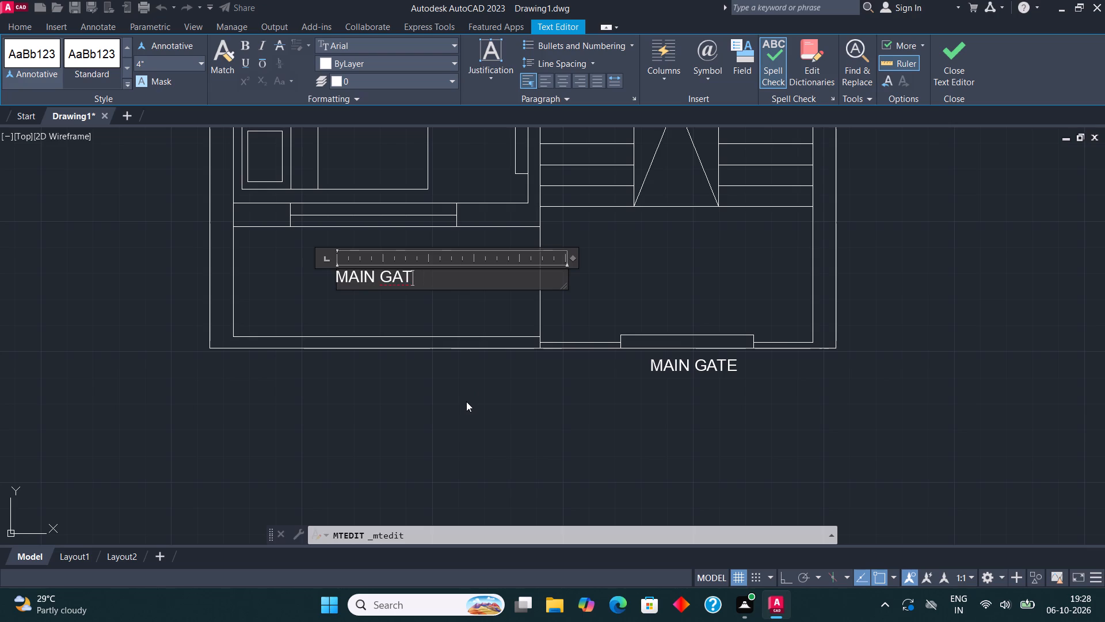
type("PLAN")
key("t")
type("ER")
key("s")
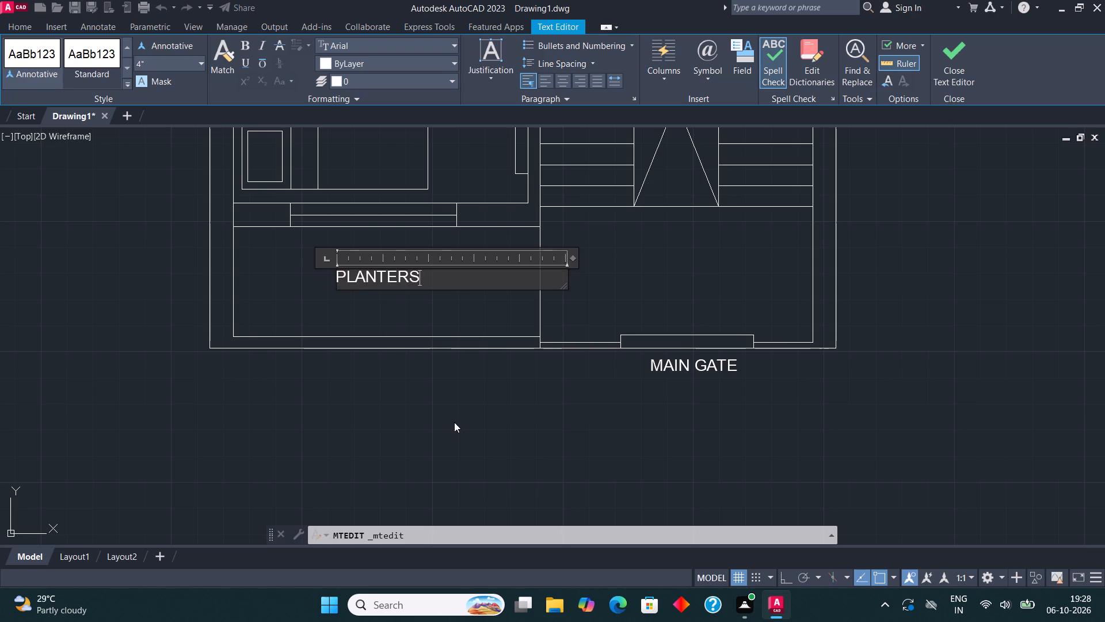
left_click(946, 61)
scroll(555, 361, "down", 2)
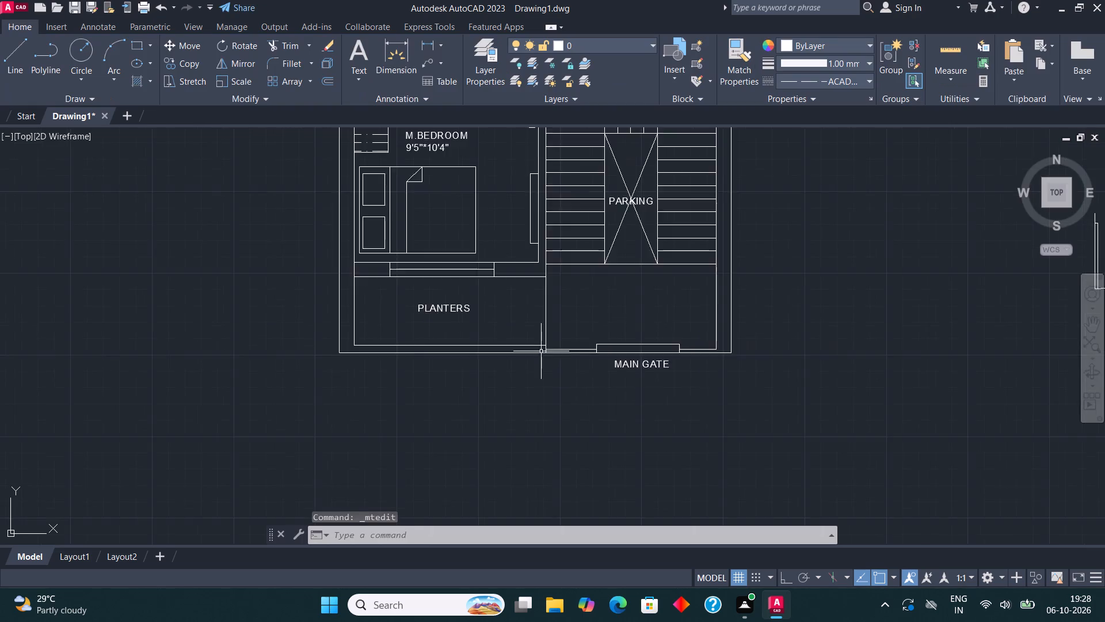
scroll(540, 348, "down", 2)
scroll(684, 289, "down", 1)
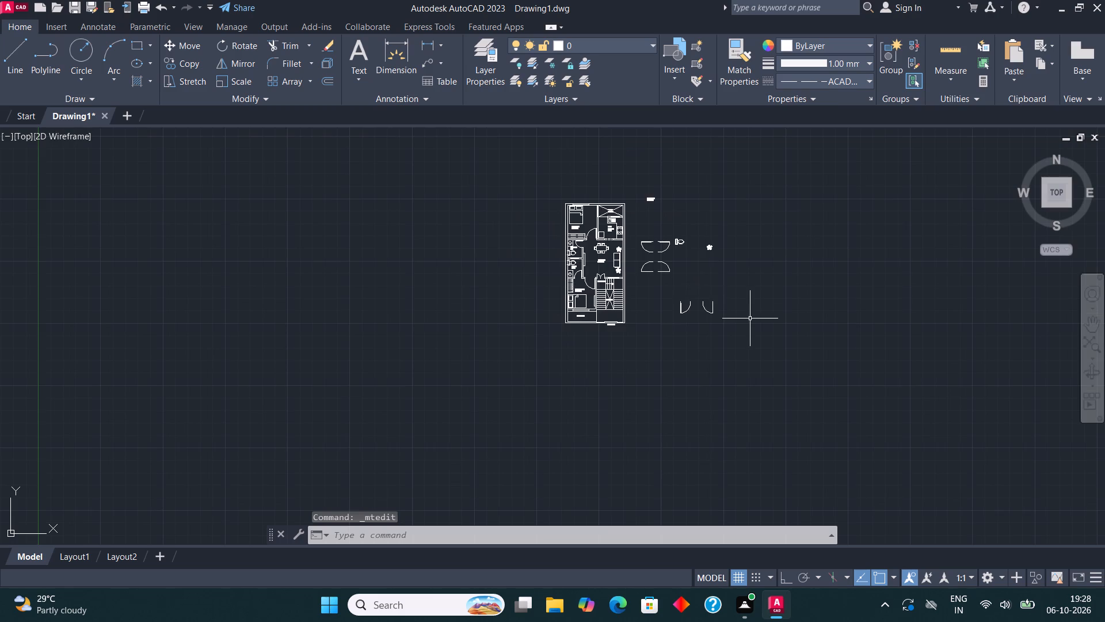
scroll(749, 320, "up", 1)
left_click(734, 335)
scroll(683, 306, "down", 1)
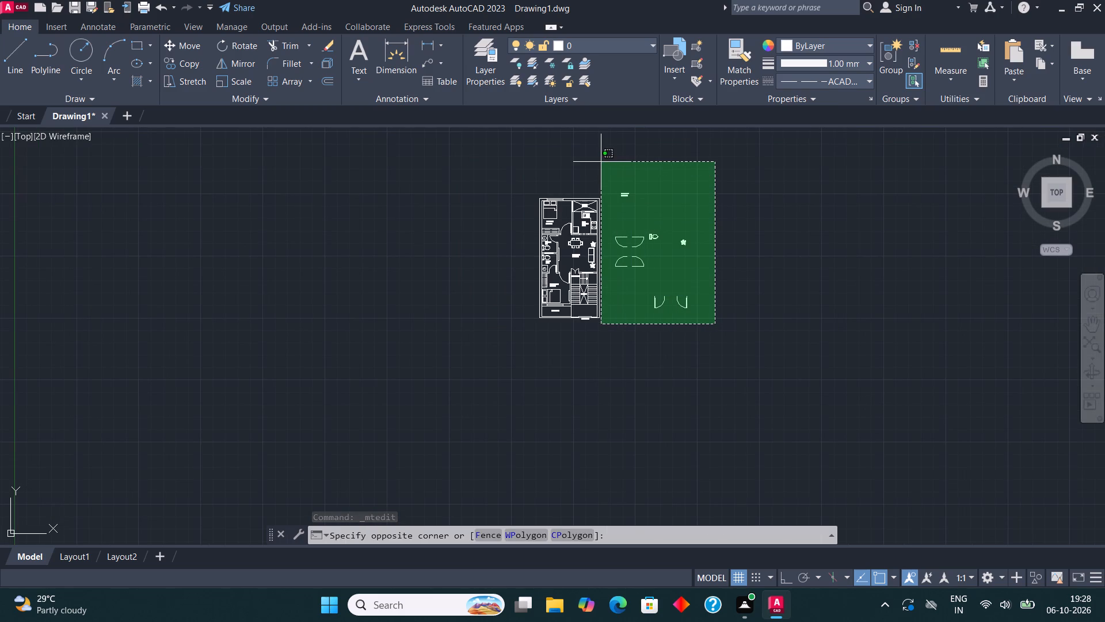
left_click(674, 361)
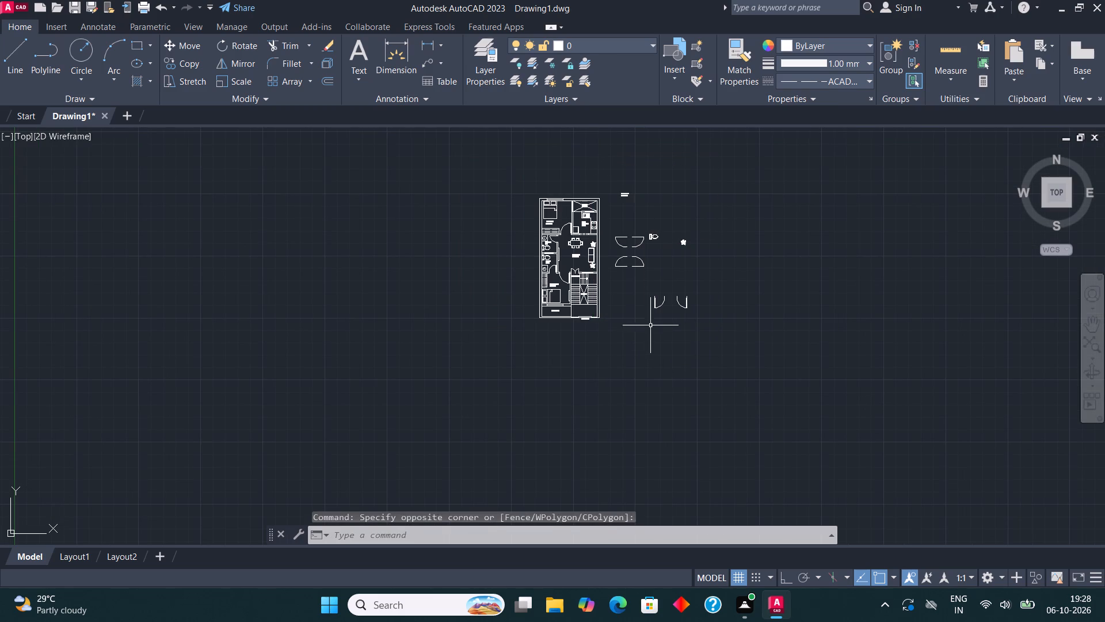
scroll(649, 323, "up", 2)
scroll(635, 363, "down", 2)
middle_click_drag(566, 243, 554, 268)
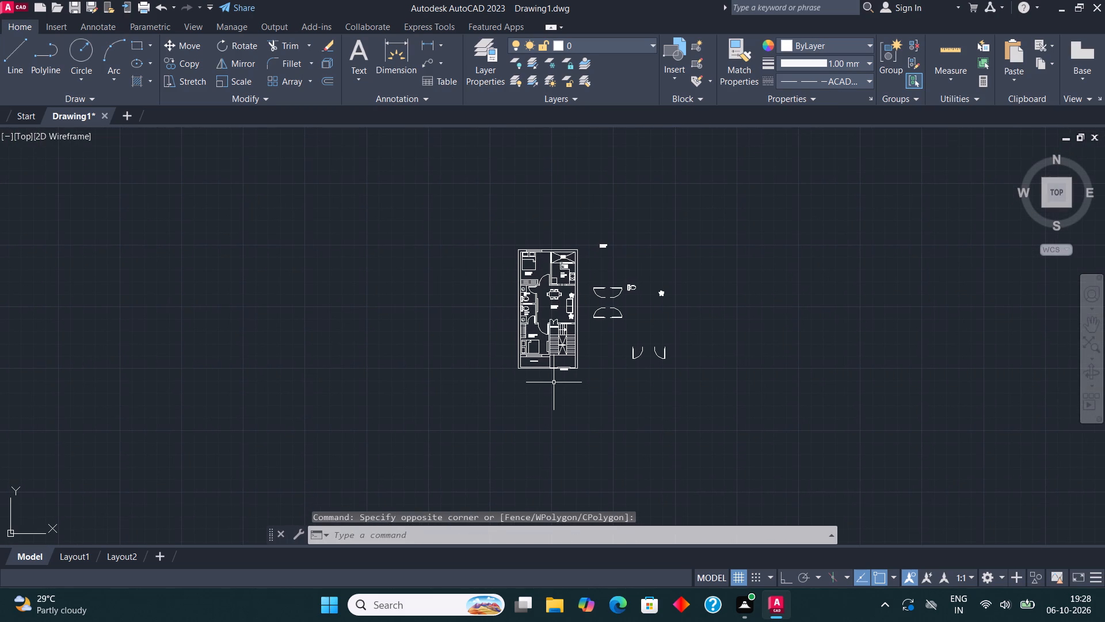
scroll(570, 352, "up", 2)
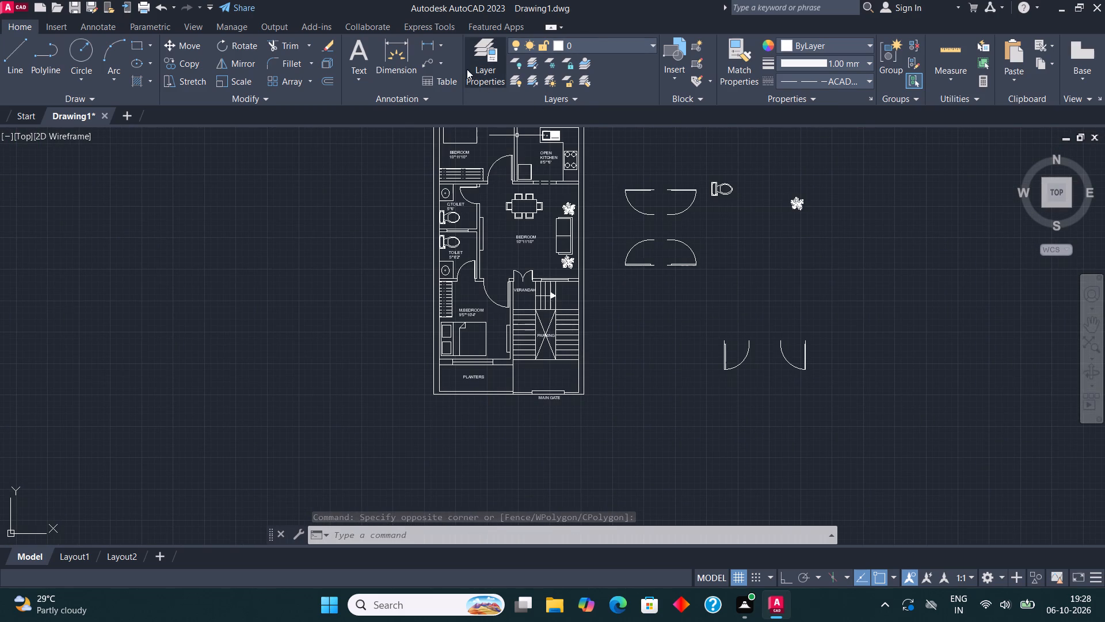
Create a new layer named HATCH in the Layer Properties Manager.
left_click(494, 56)
type("HA")
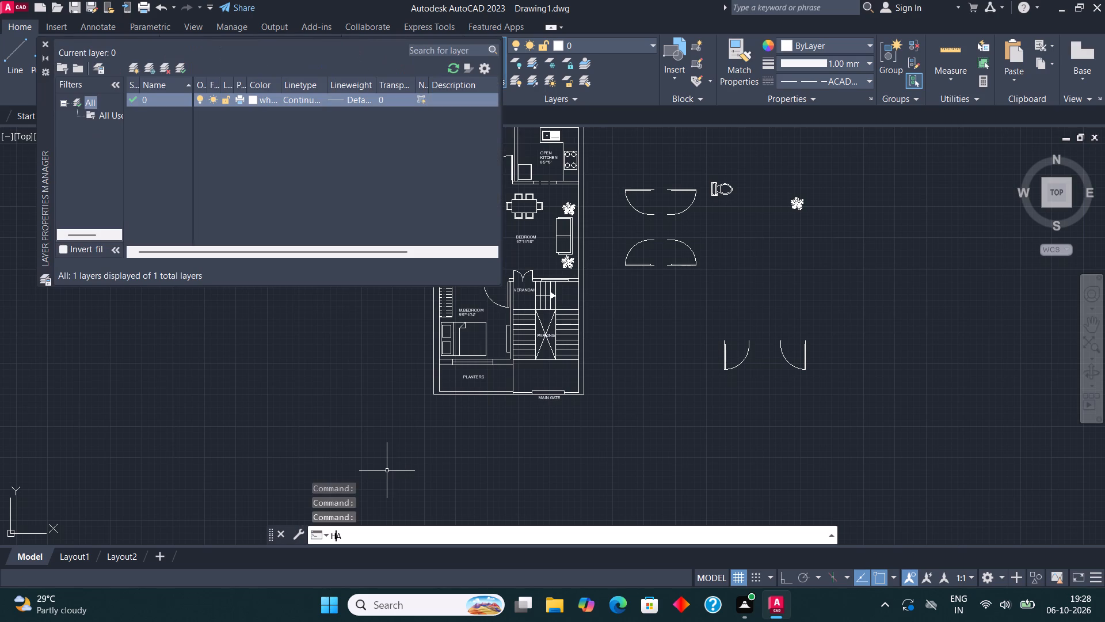
left_click(133, 65)
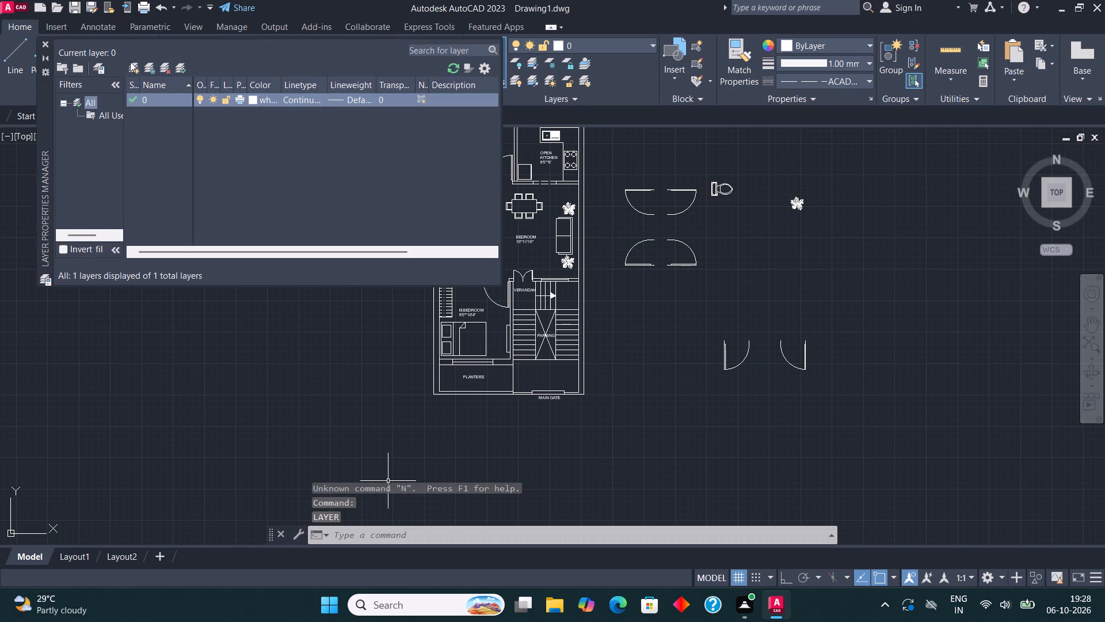
left_click(132, 62)
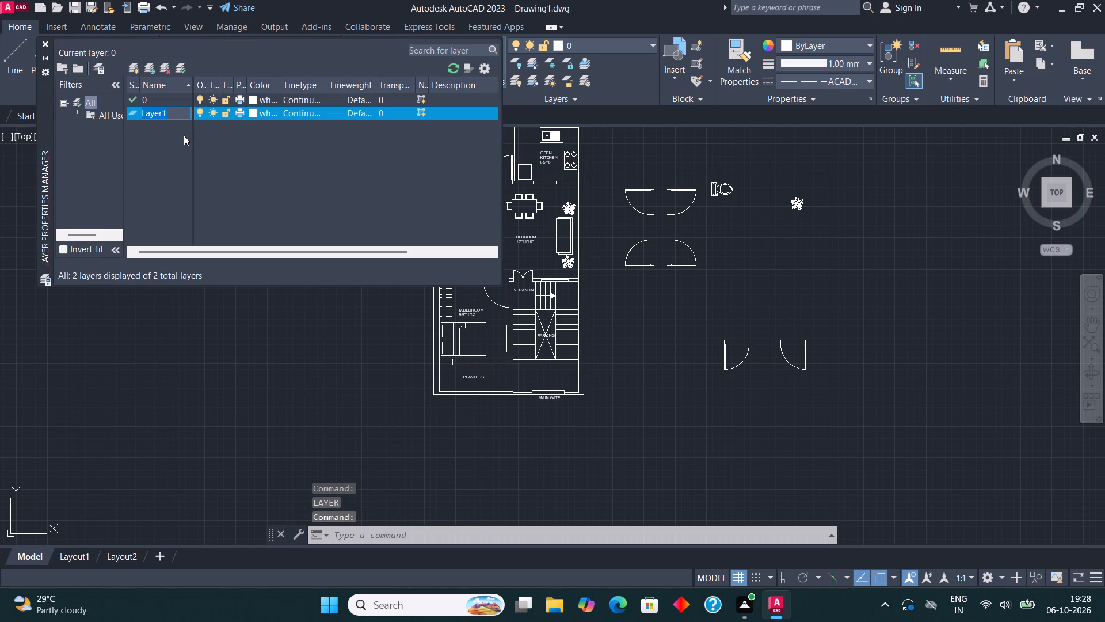
key("h")
key("a")
key("t")
key("c")
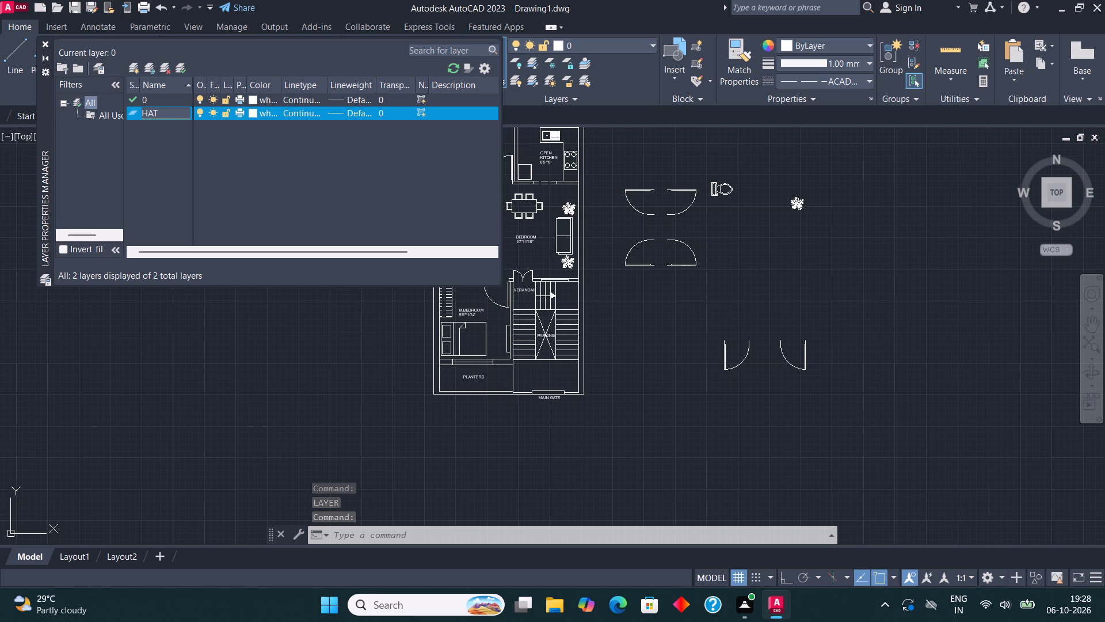
key("h")
Set the HATCH layer's colour to index colour 112.
left_click(249, 111)
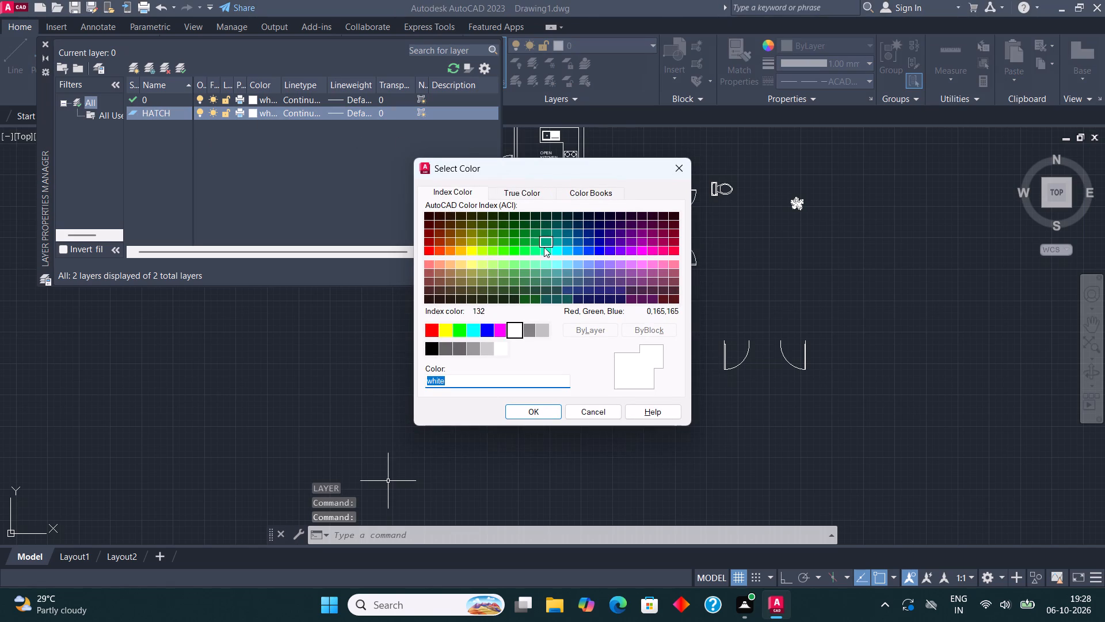
left_click(530, 248)
left_click(542, 251)
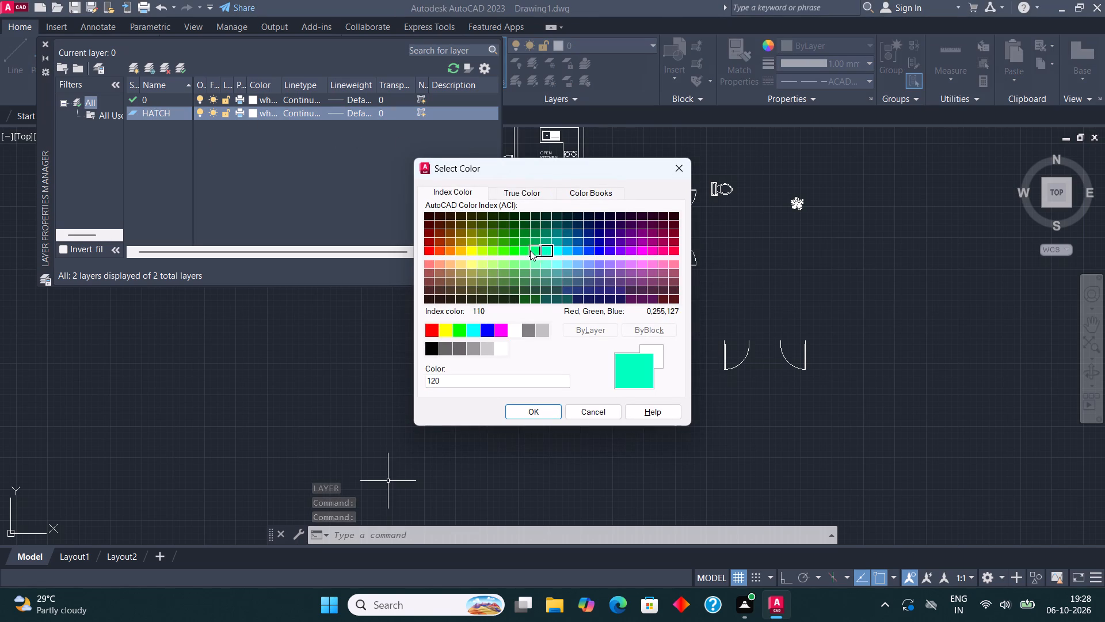
left_click(524, 251)
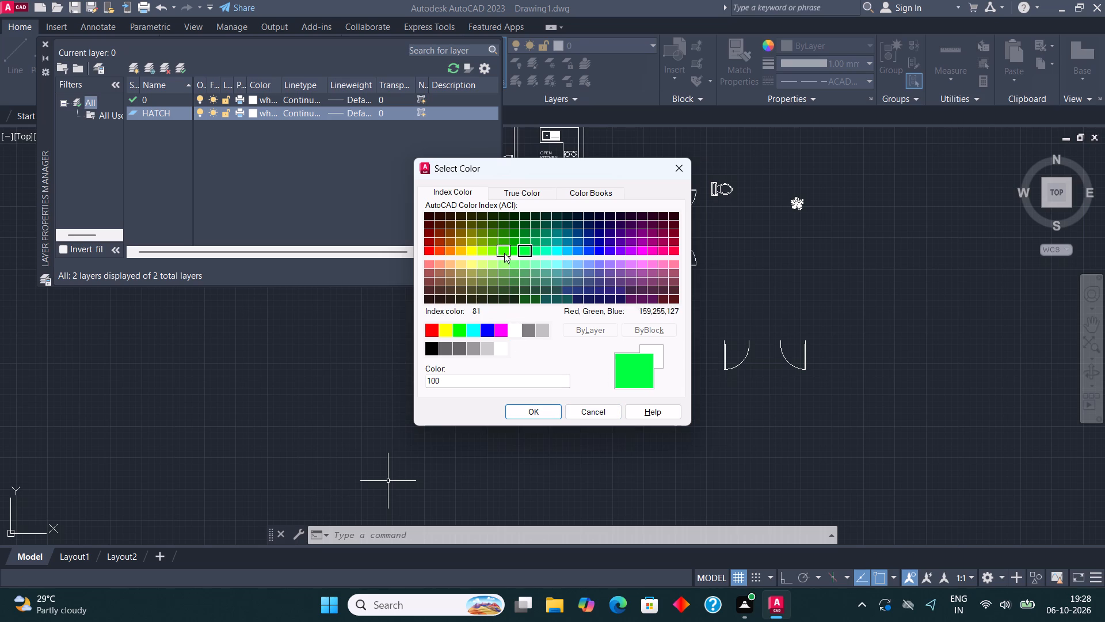
left_click(512, 241)
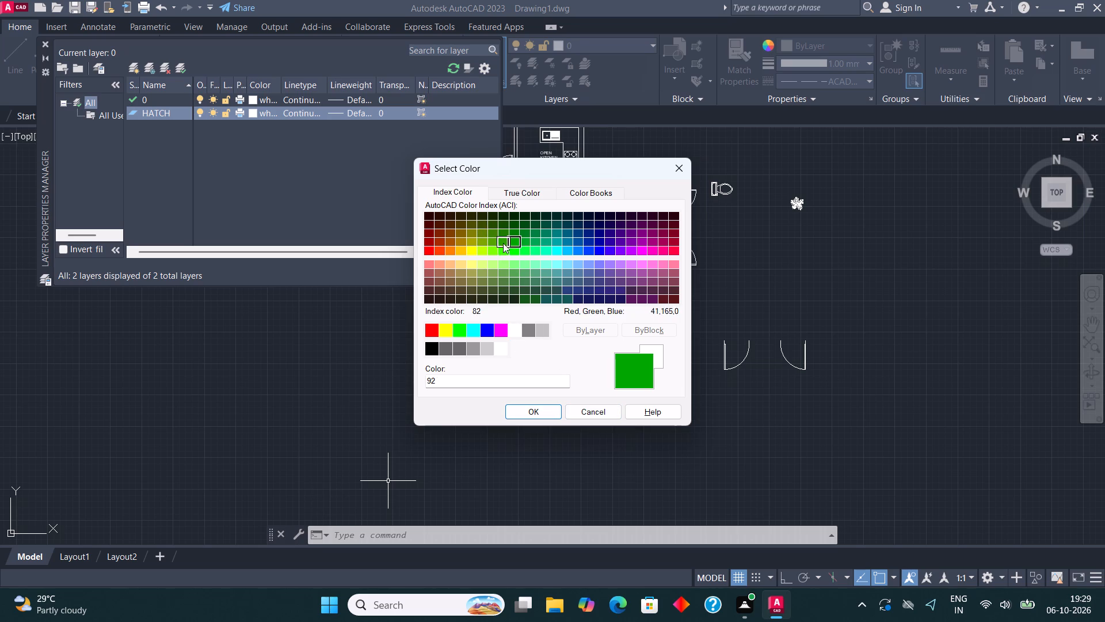
left_click(532, 242)
left_click(549, 408)
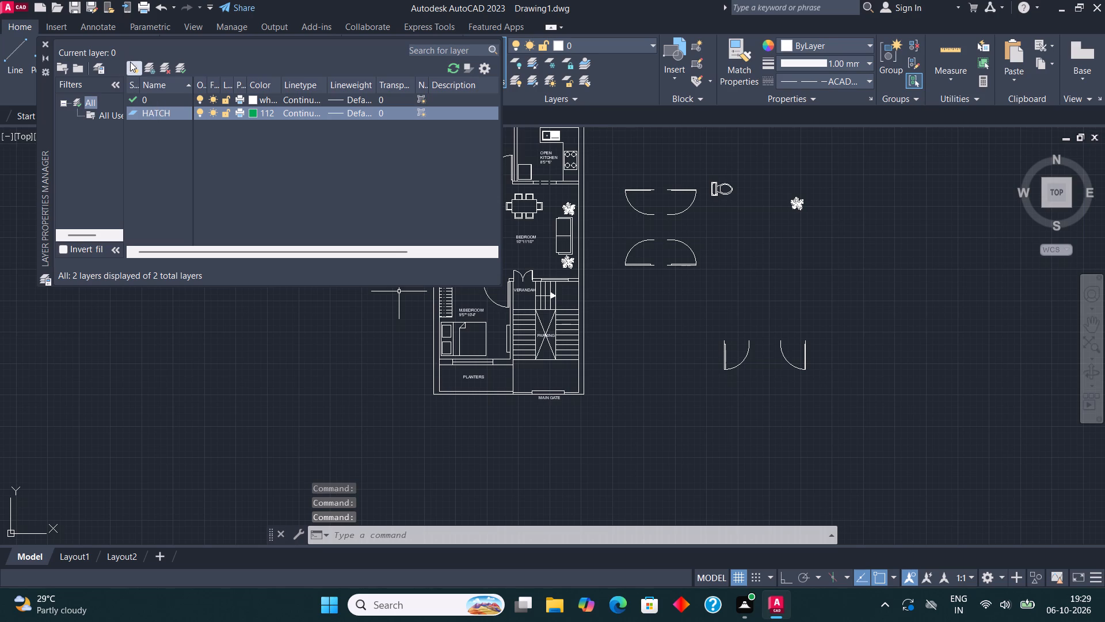
Create another new layer named WALL.
left_click(134, 66)
key("w")
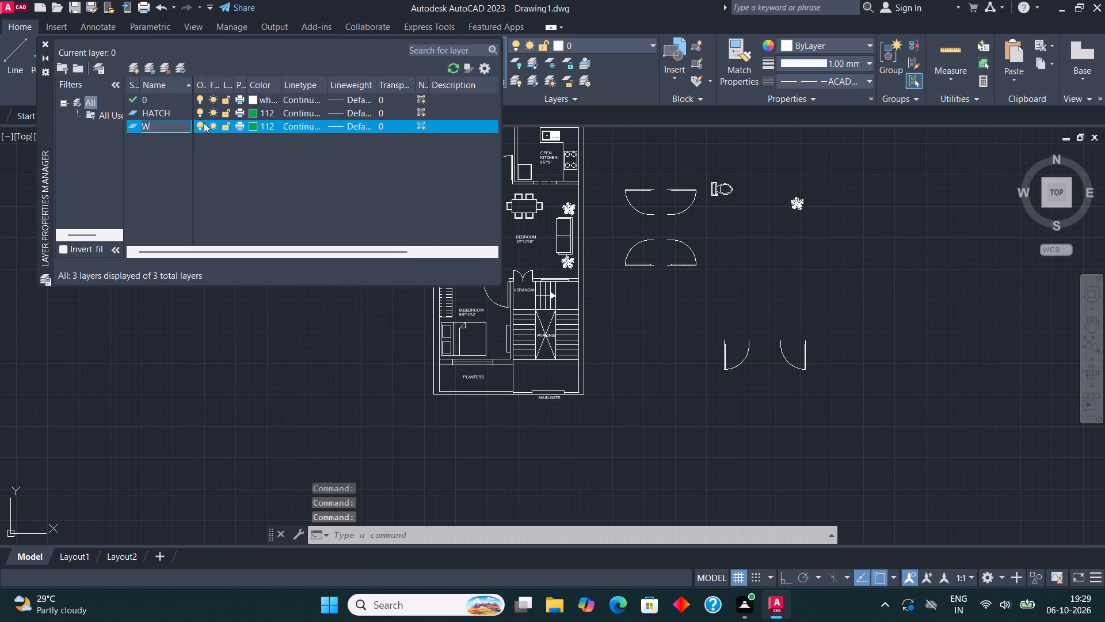
key("a")
key("l")
key("l")
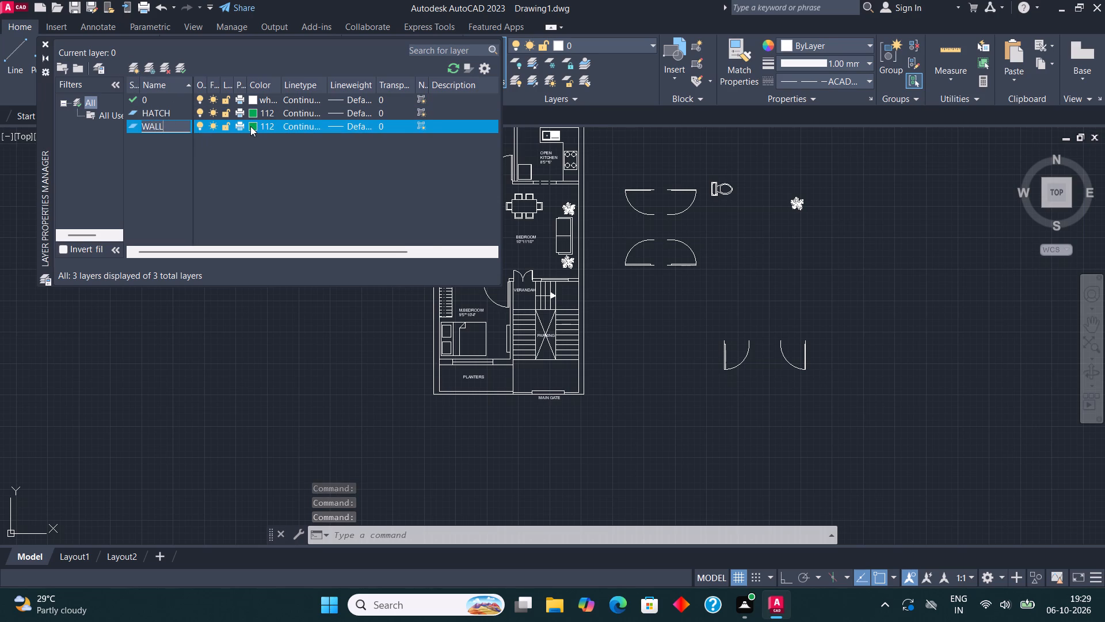
Set the WALL layer's colour to index colour 140.
left_click(250, 126)
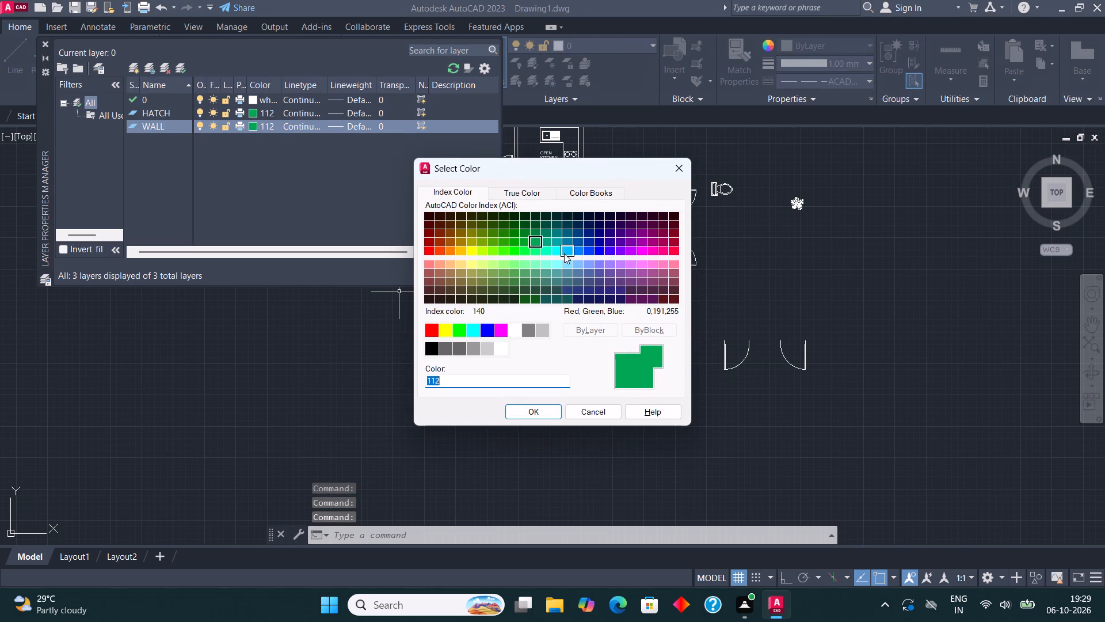
left_click(564, 253)
left_click(533, 416)
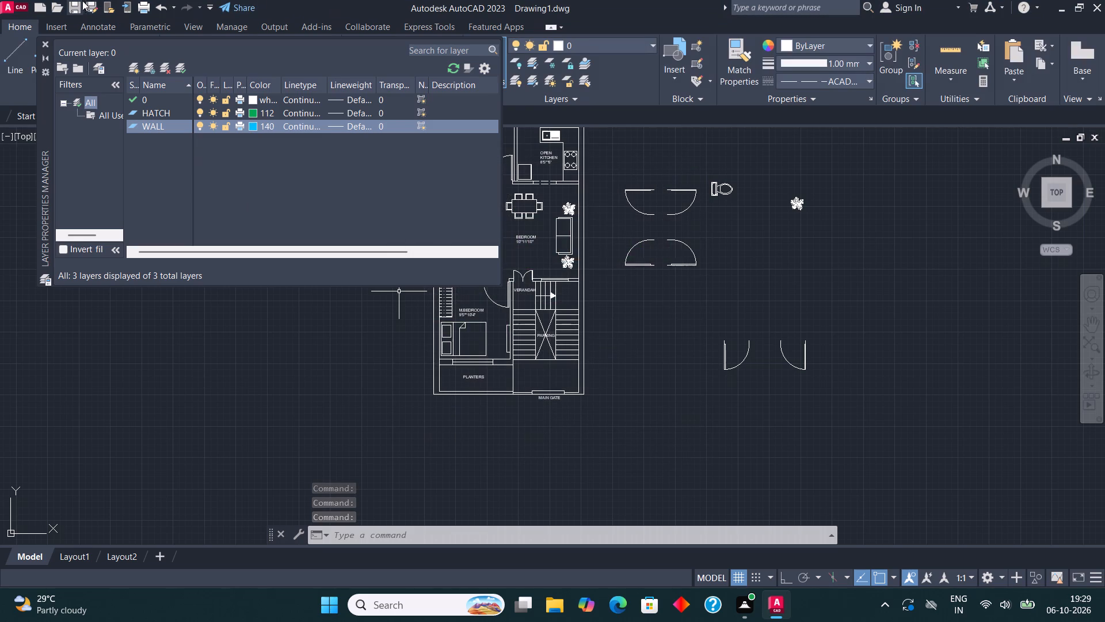
Create a new layer named WIN and set its colour to index colour 230.
left_click(134, 63)
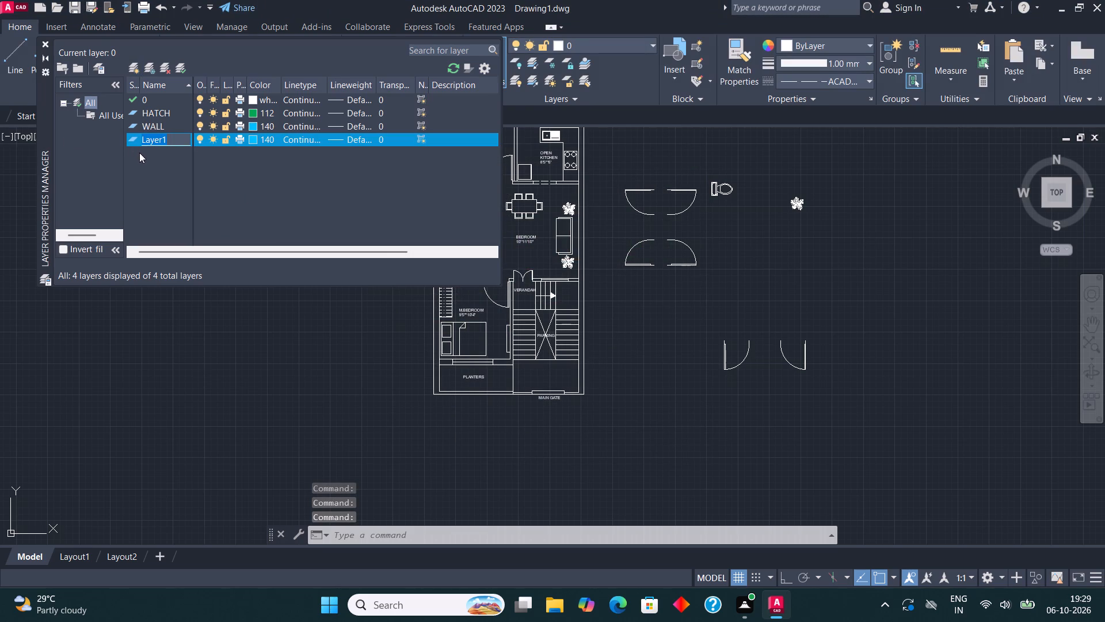
key("w")
key("i")
key("n")
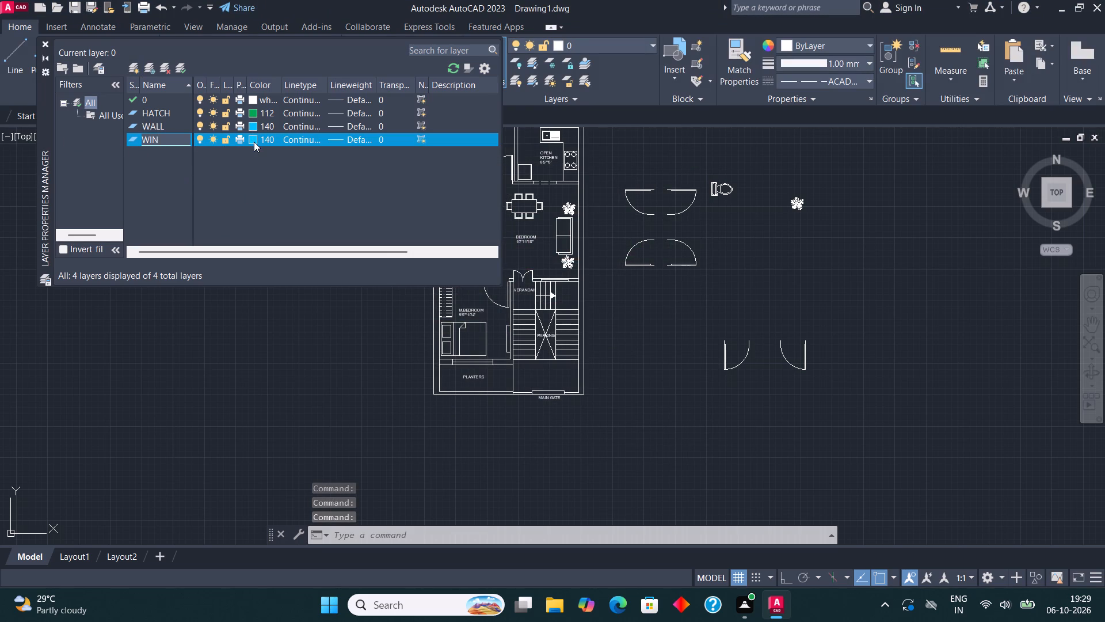
left_click(254, 142)
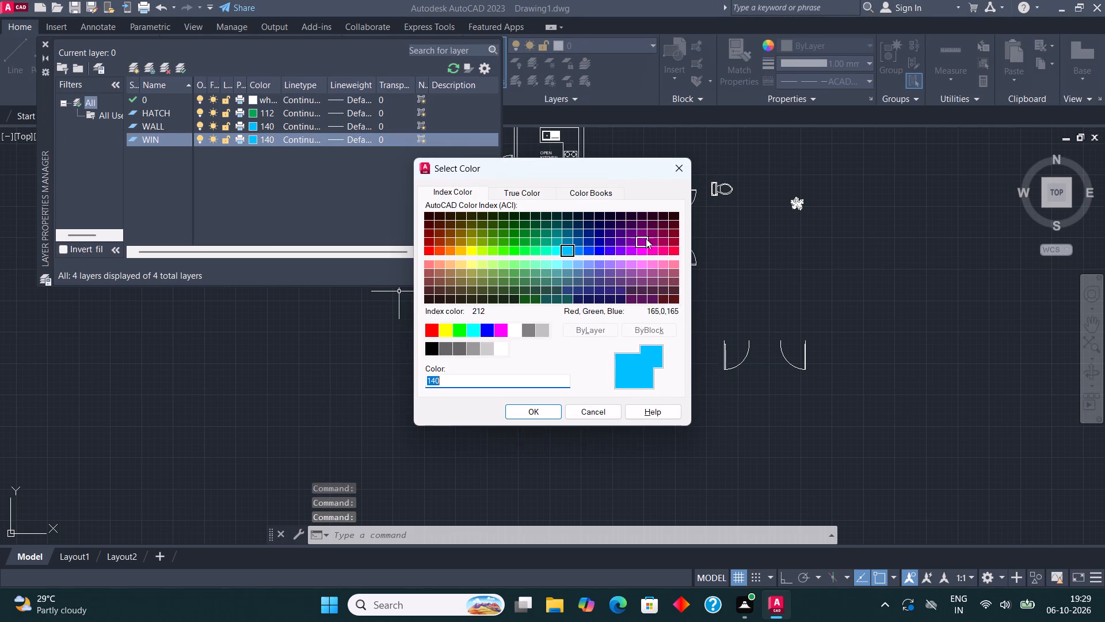
left_click(673, 249)
left_click(681, 255)
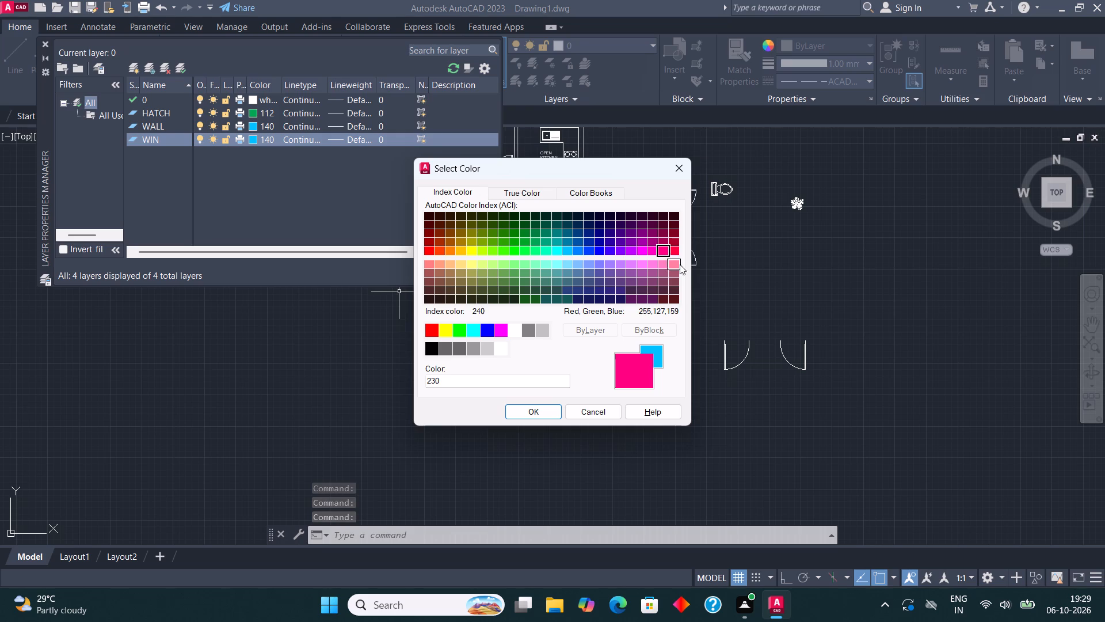
left_click(661, 251)
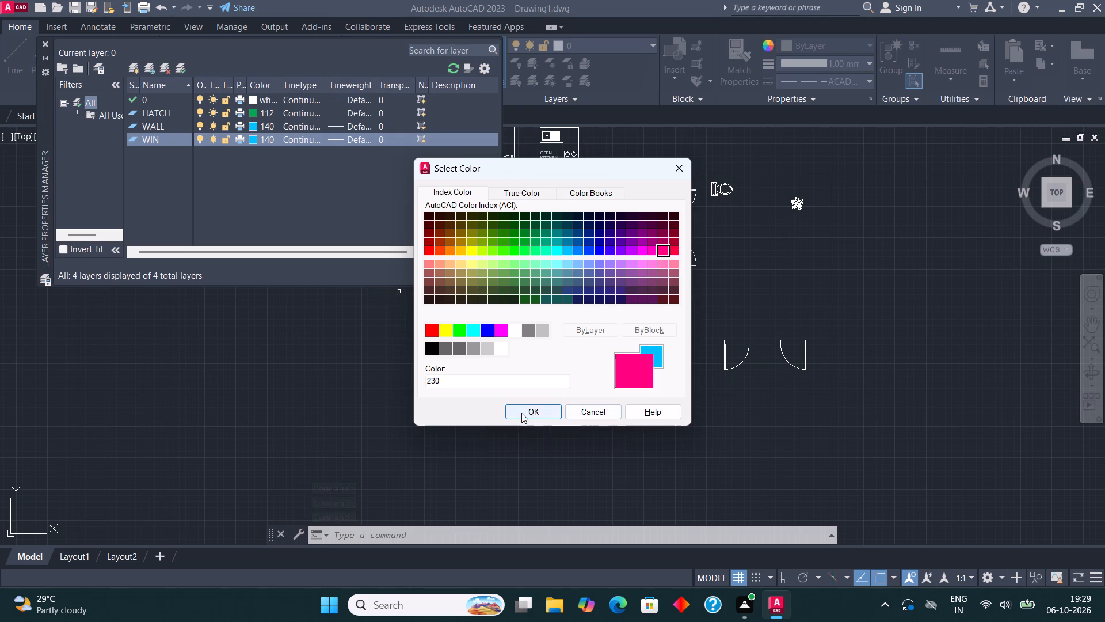
left_click(521, 414)
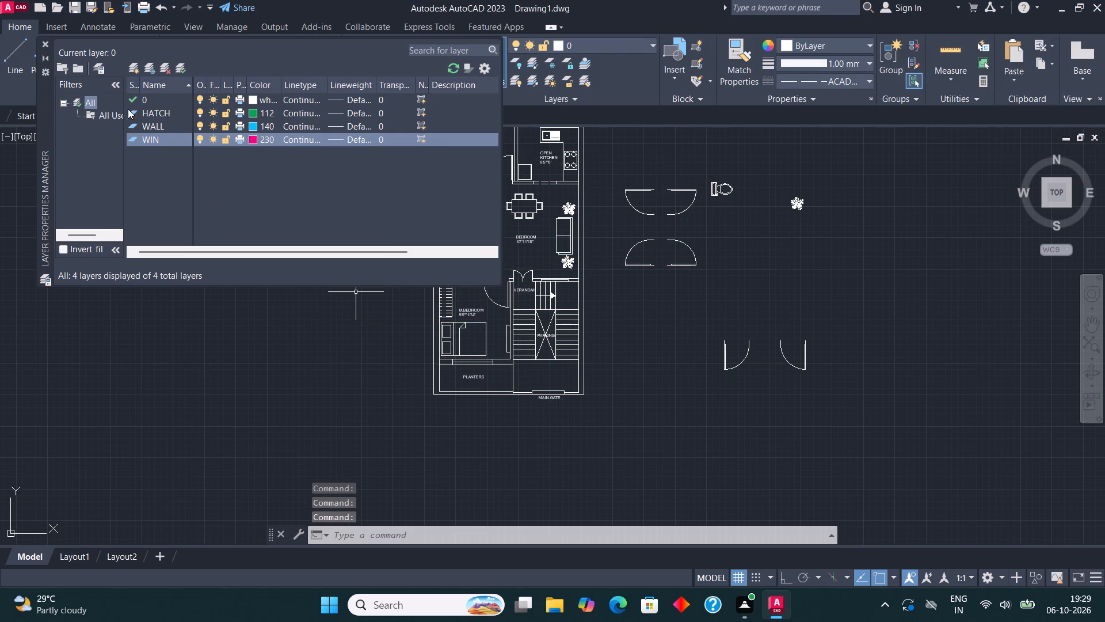
Create a new layer named DOOR and set its colour to index colour 52.
left_click(134, 61)
key("d")
key("o")
key("o")
key("r")
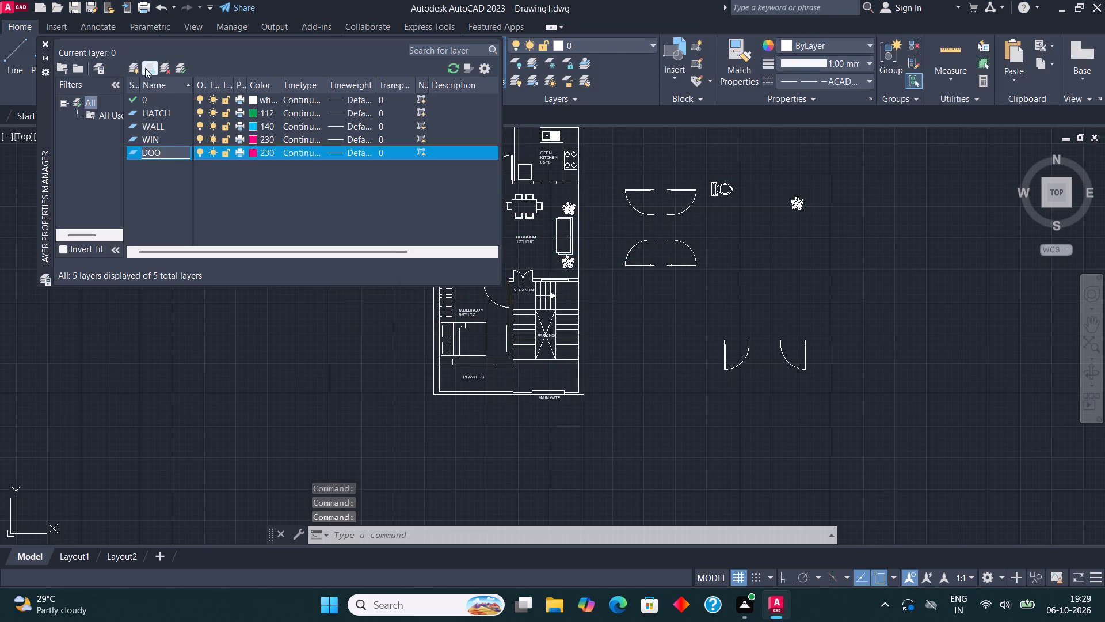
left_click(252, 155)
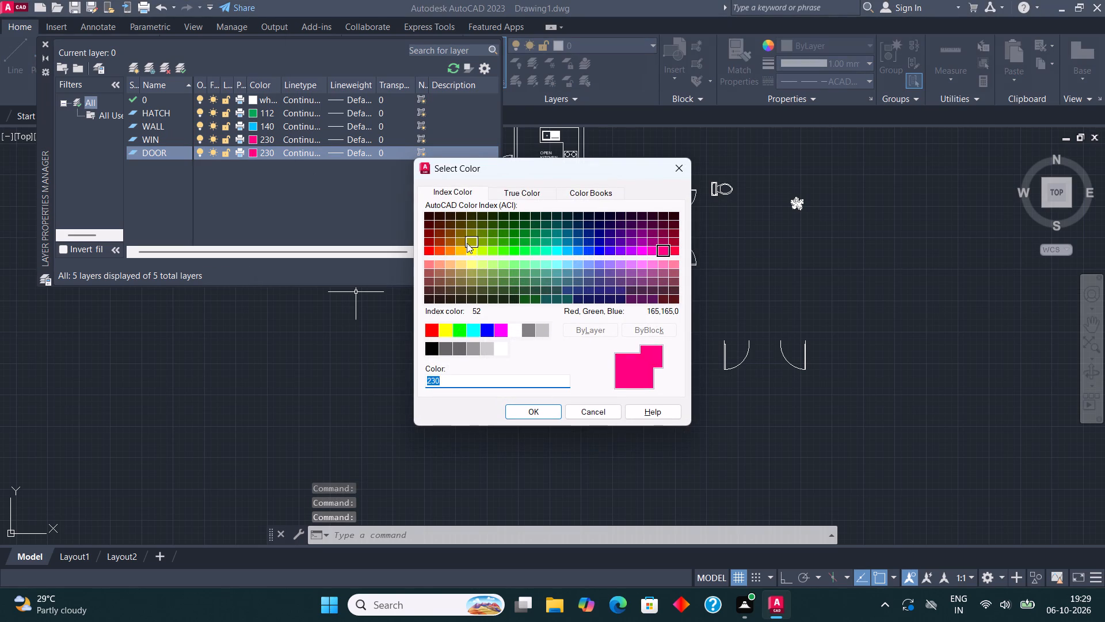
left_click(467, 243)
left_click(538, 409)
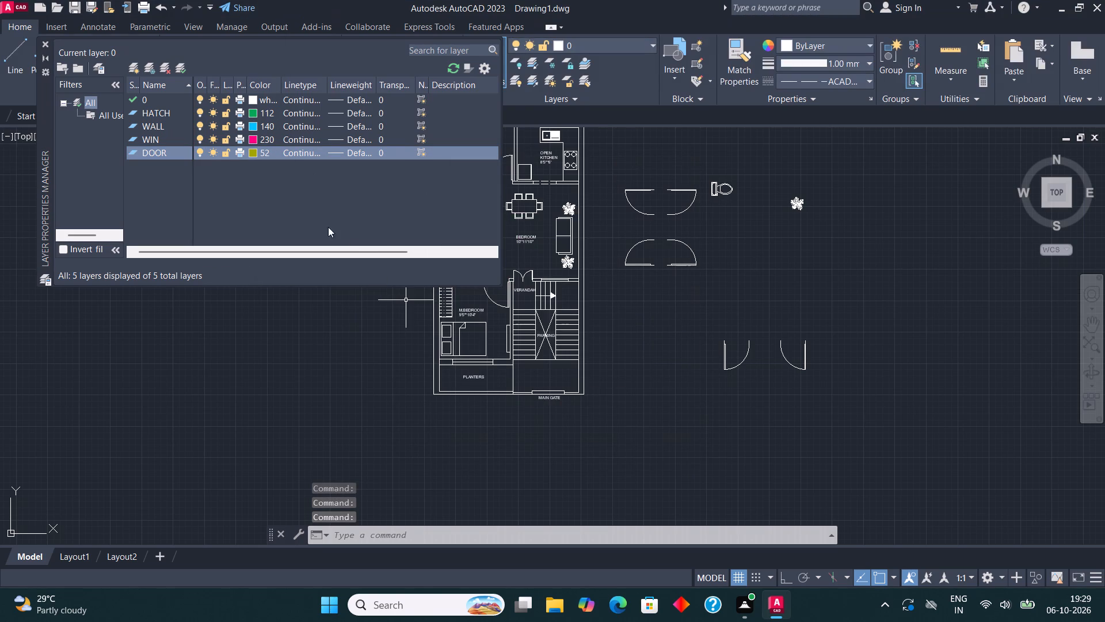
Create a new layer named FUR and set its colour to index colour 71.
left_click(129, 69)
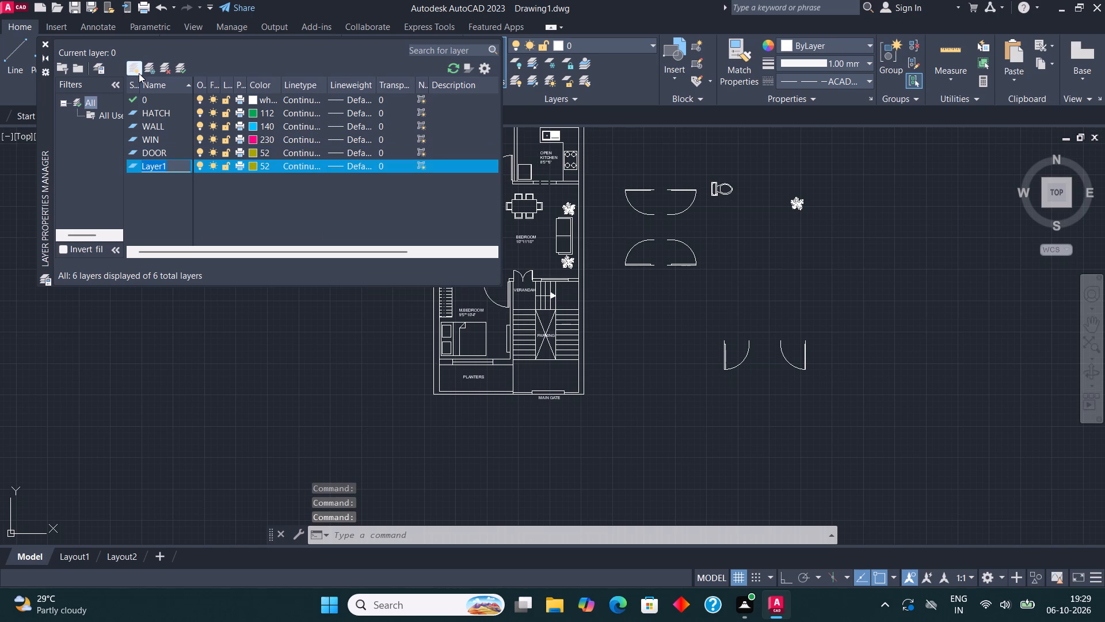
key("f")
key("u")
key("r")
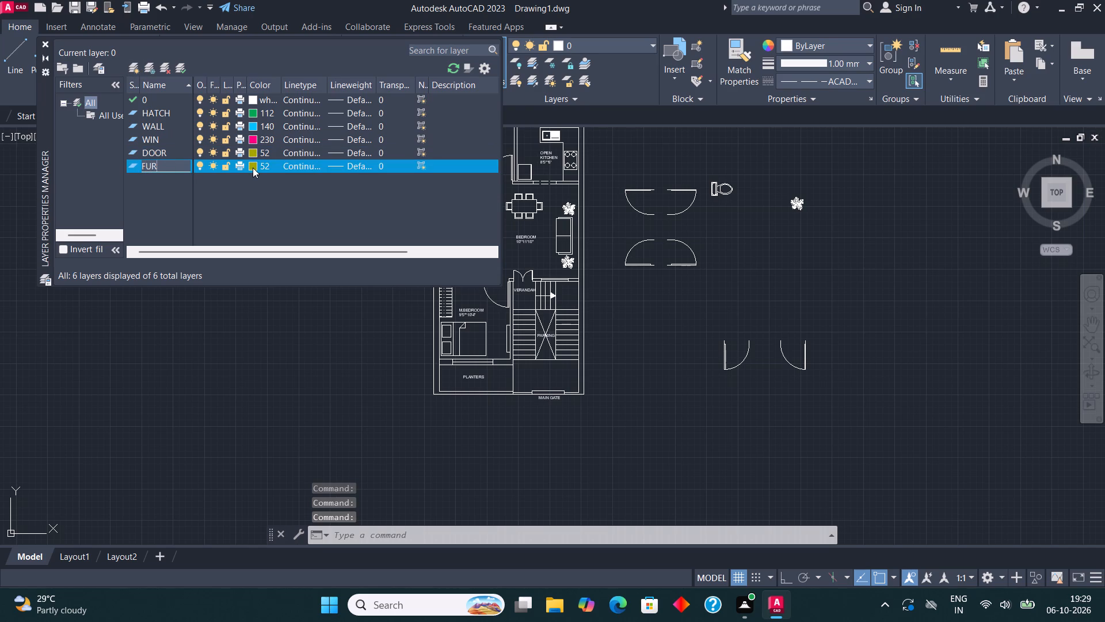
left_click(251, 168)
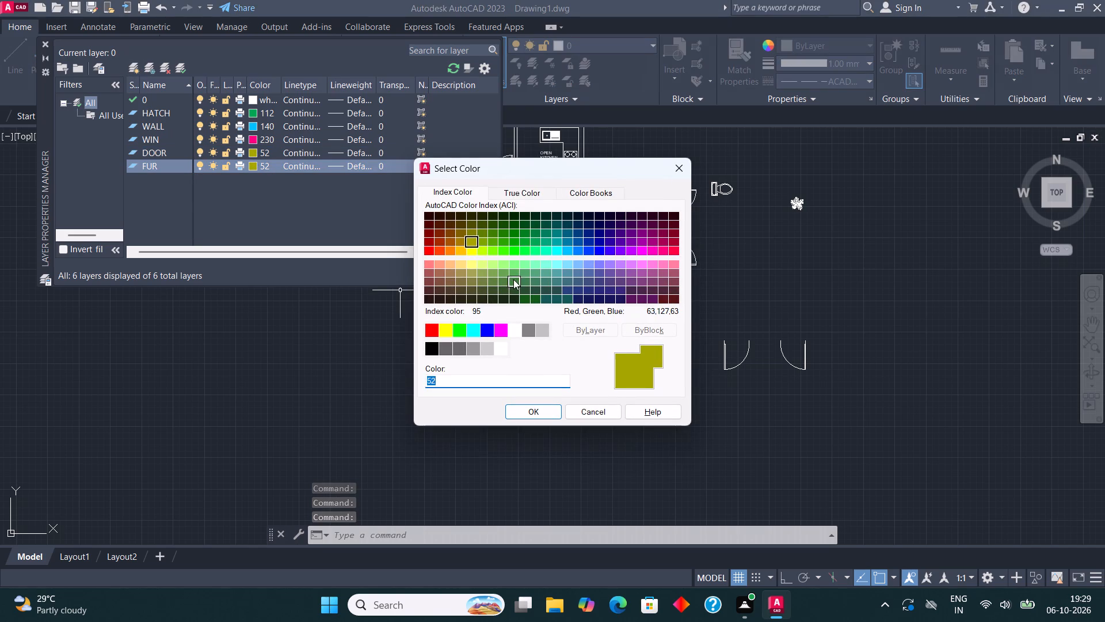
left_click(493, 264)
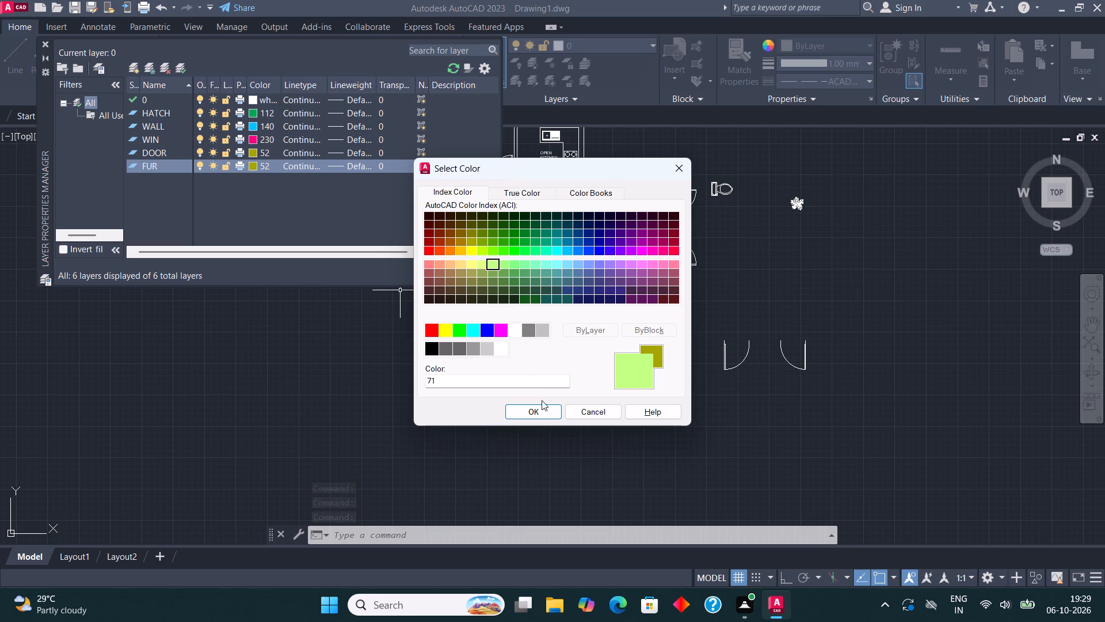
left_click(532, 412)
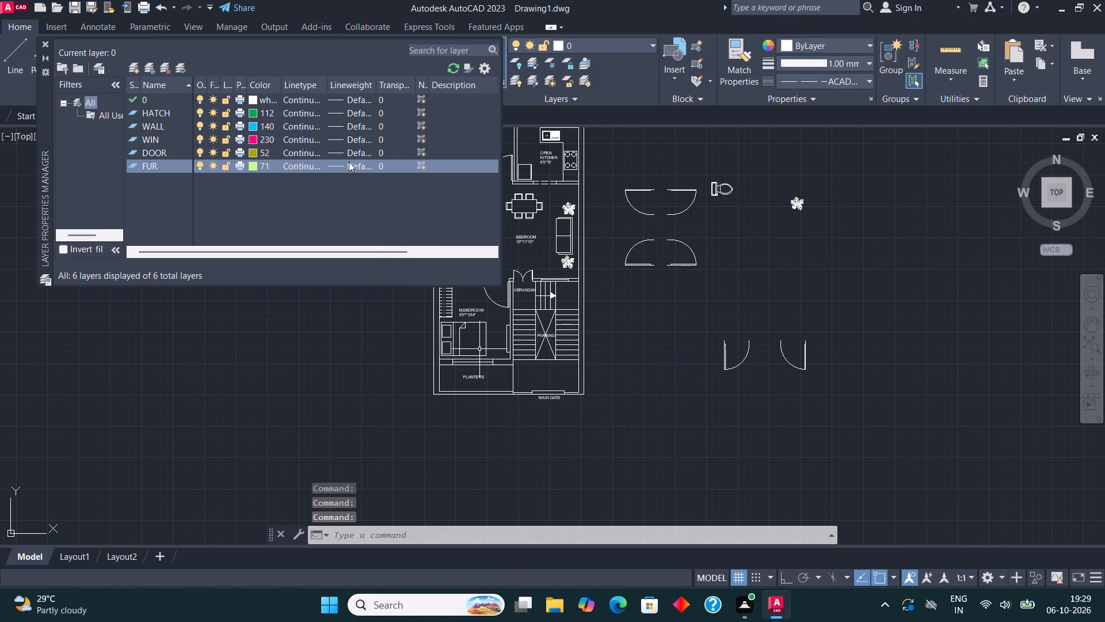
Create a new layer named TEXT with index colour 201, and close the Layer Properties Manager.
left_click(131, 70)
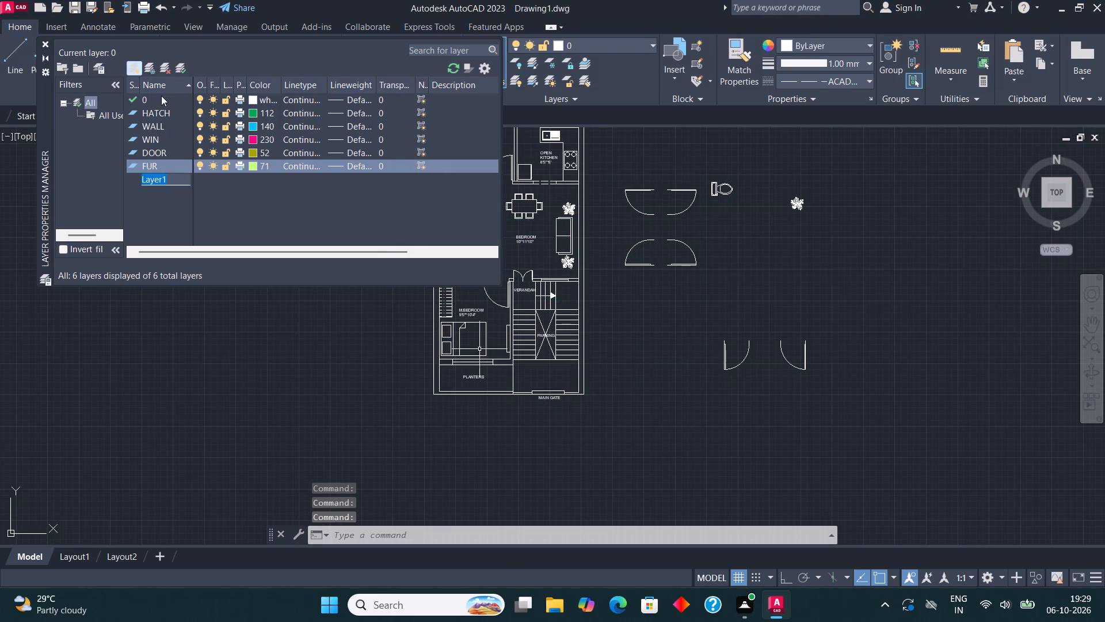
type("TE")
type("XT")
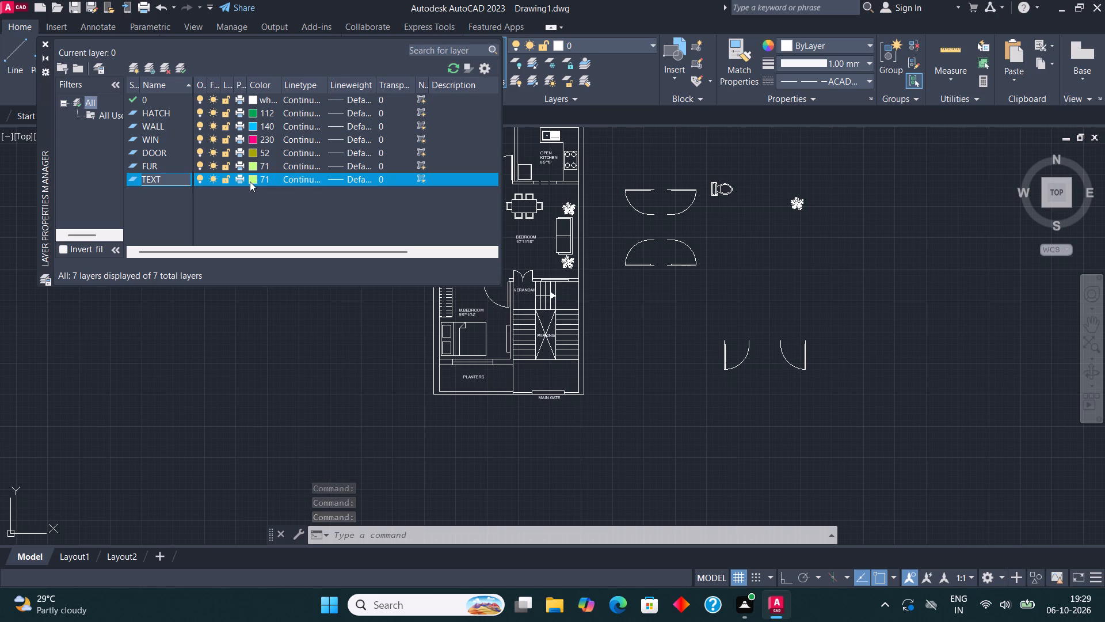
left_click(250, 181)
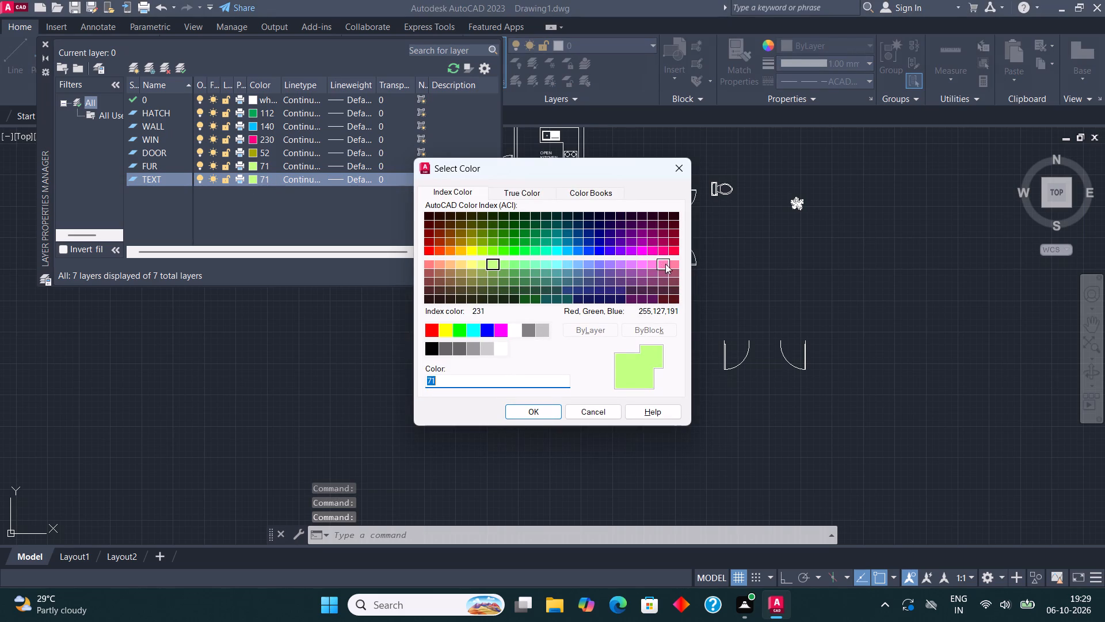
left_click(634, 235)
left_click(634, 248)
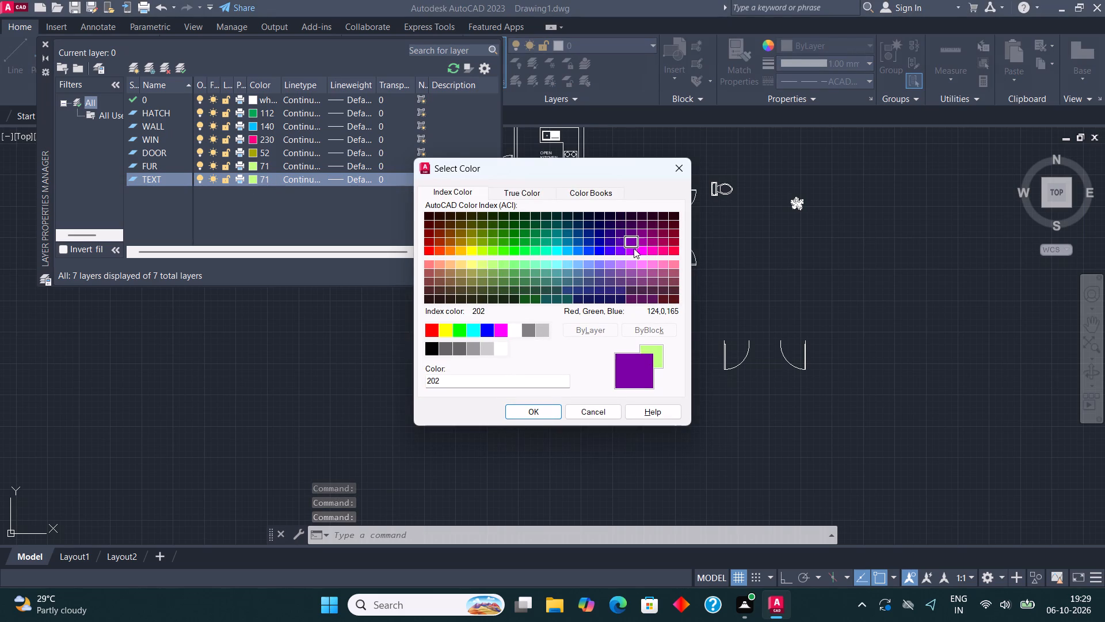
left_click(630, 271)
left_click(628, 267)
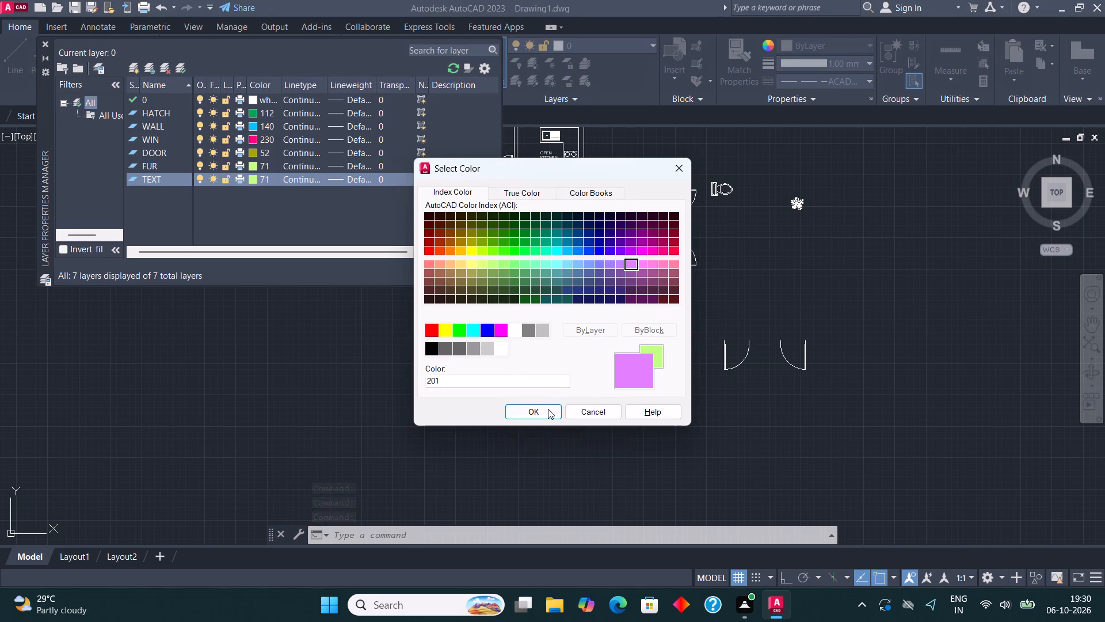
left_click(545, 409)
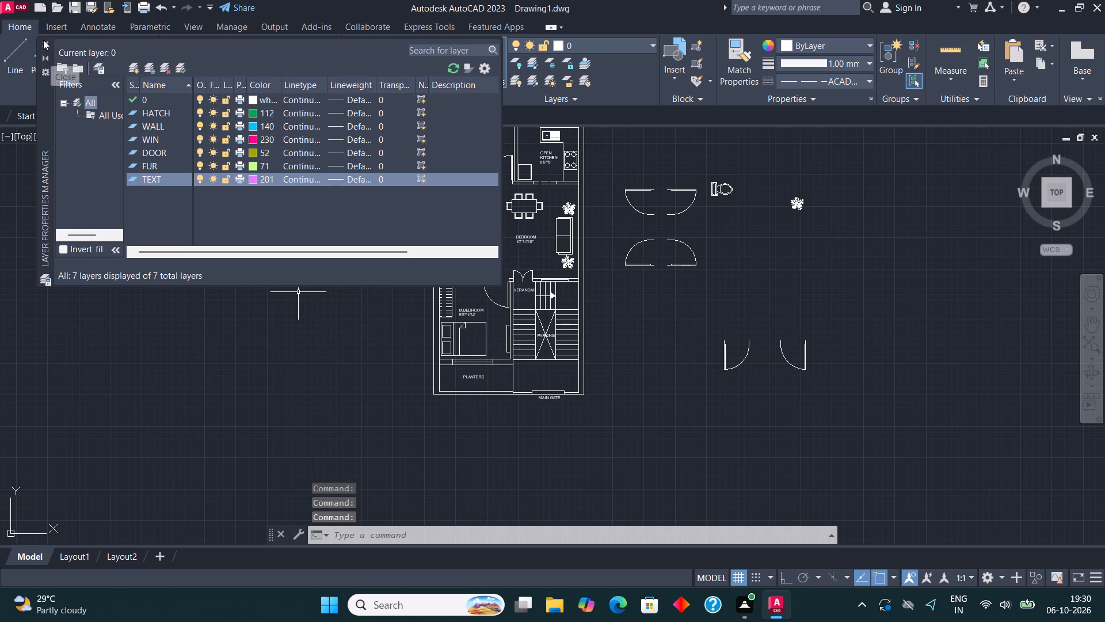
left_click(43, 40)
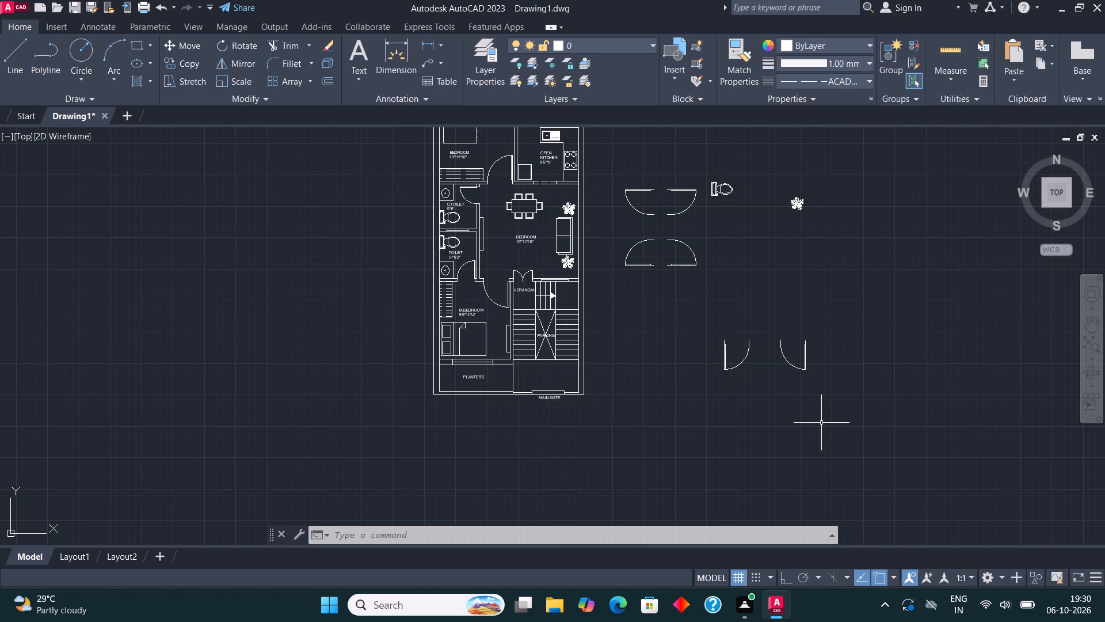
Select all door blocks similar to the north bedroom's door and assign them to the DOOR layer.
middle_click_drag(546, 271, 572, 348)
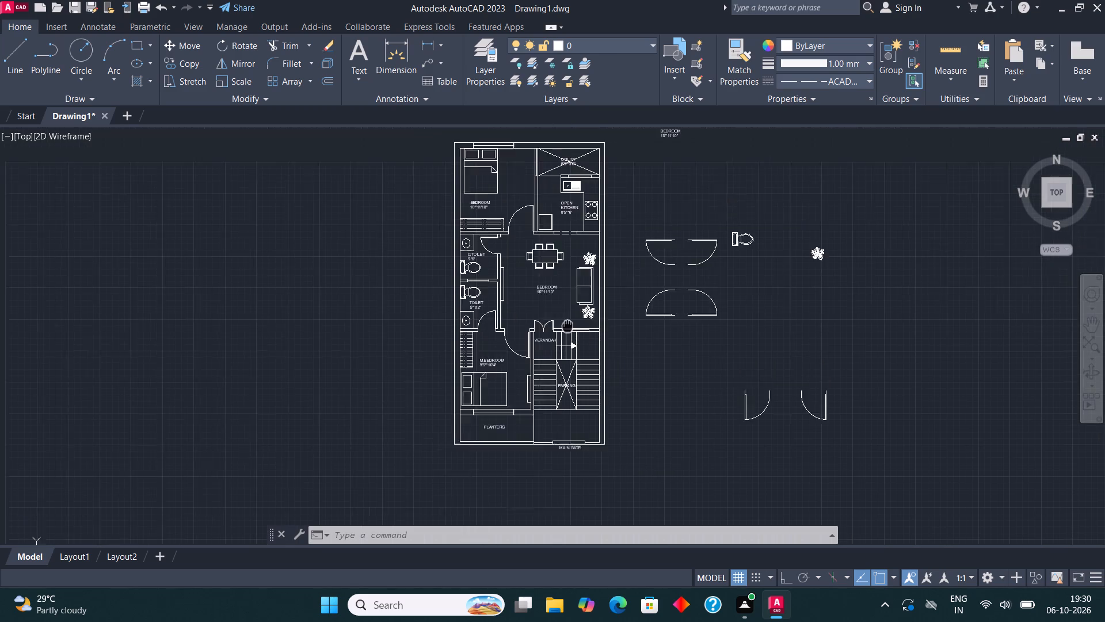
middle_click_drag(572, 348, 588, 405)
scroll(556, 278, "up", 1)
left_click(535, 299)
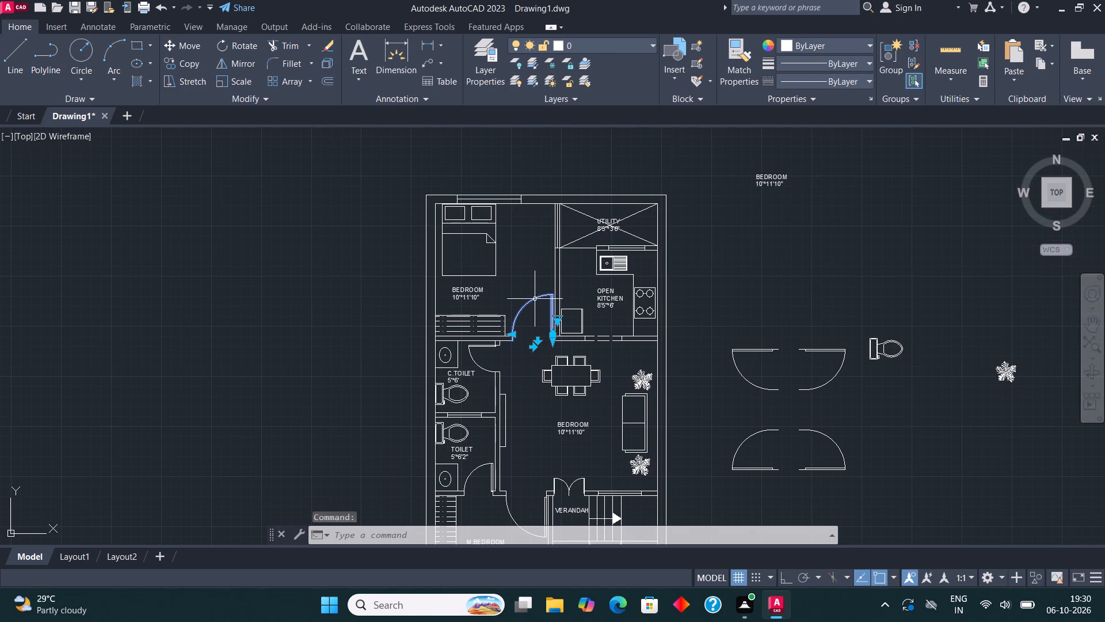
right_click(532, 297)
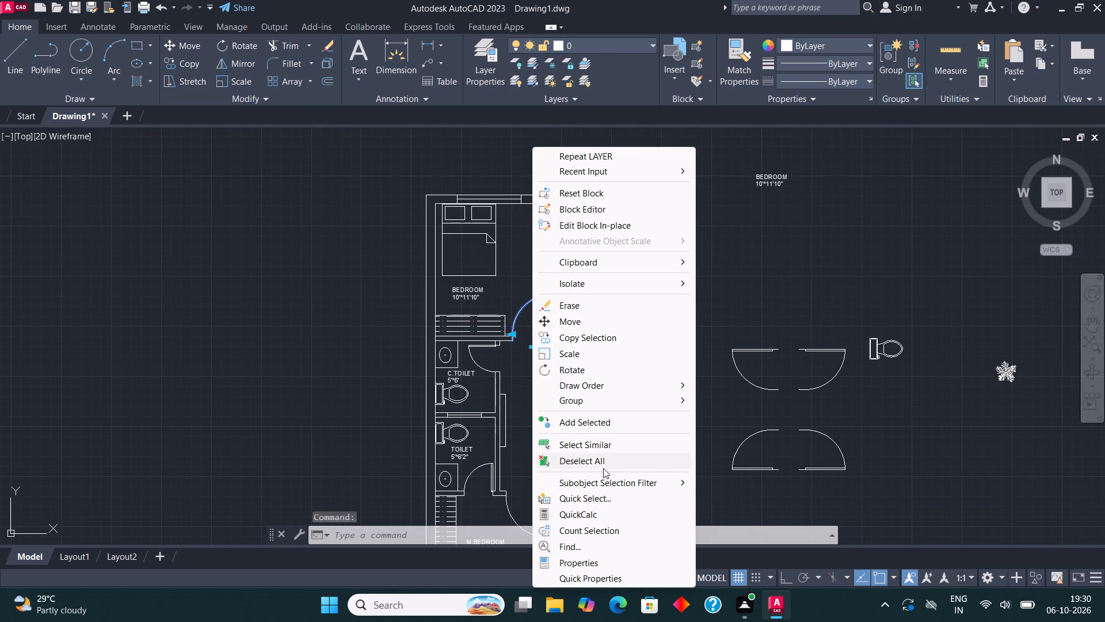
left_click(615, 441)
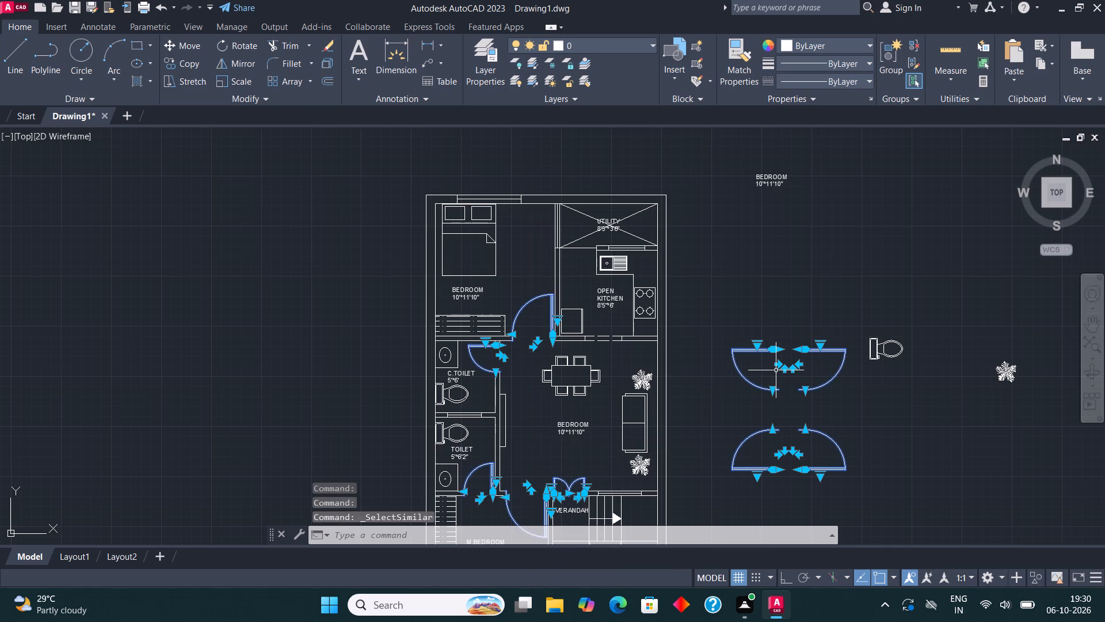
left_click(584, 47)
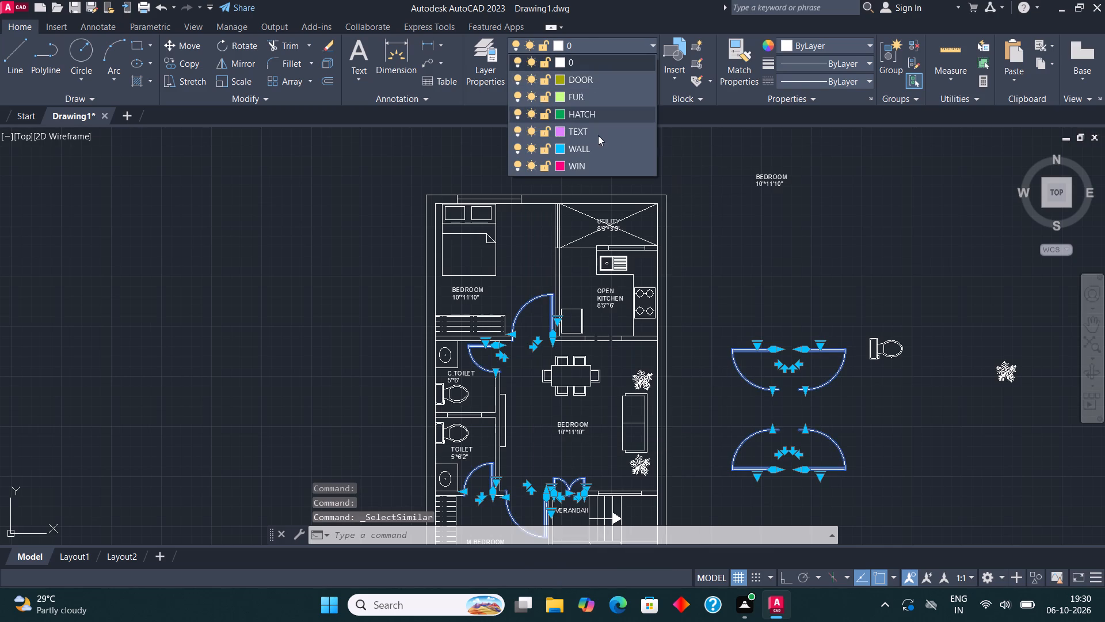
left_click(593, 75)
key("Escape")
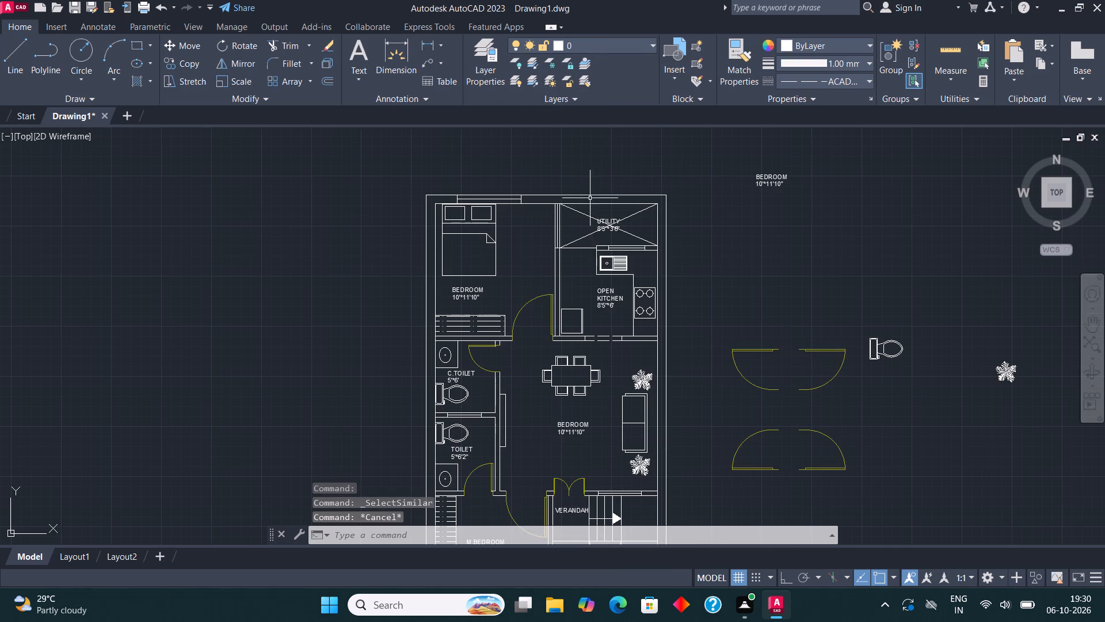
Assign the window in the north bedroom's outer wall, behind the bed, to the WIN layer.
scroll(479, 204, "up", 2)
middle_click_drag(481, 220, 480, 278)
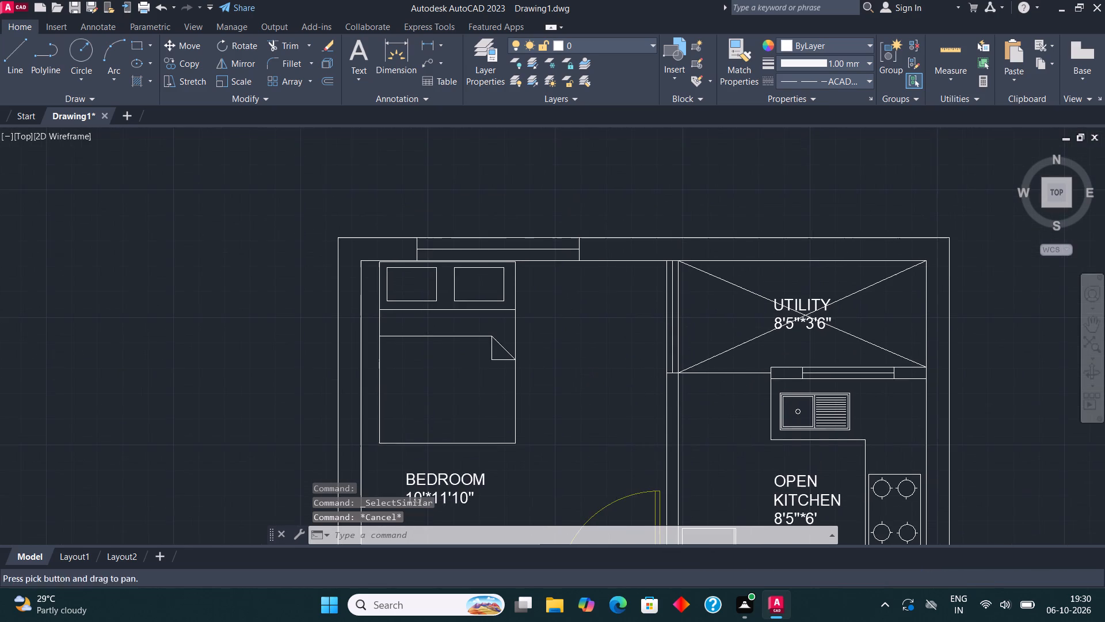
scroll(432, 251, "up", 1)
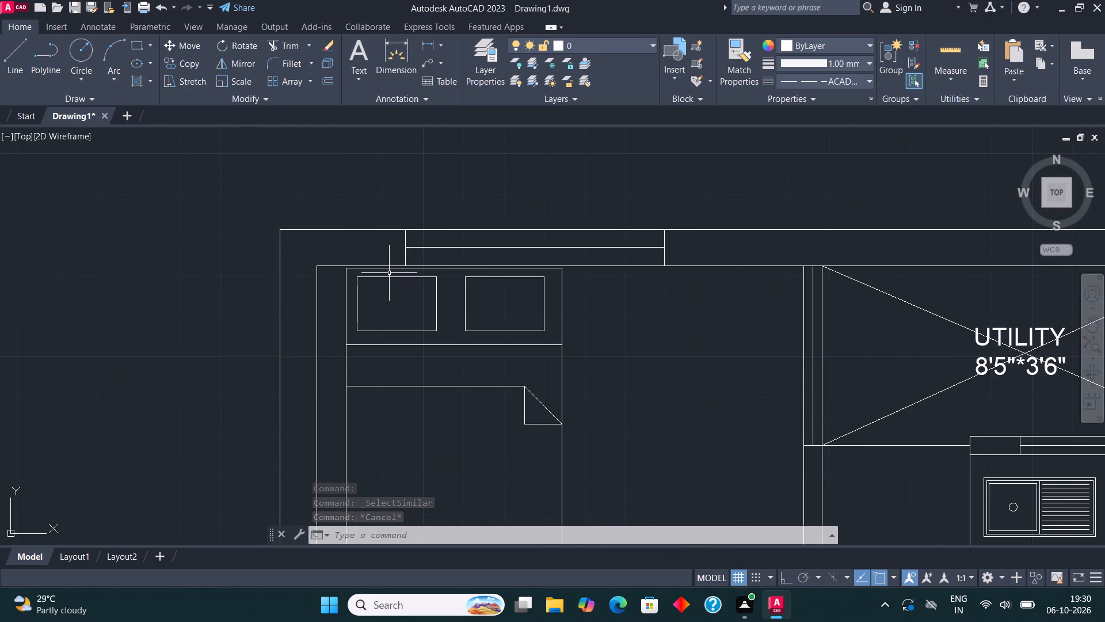
left_click(392, 274)
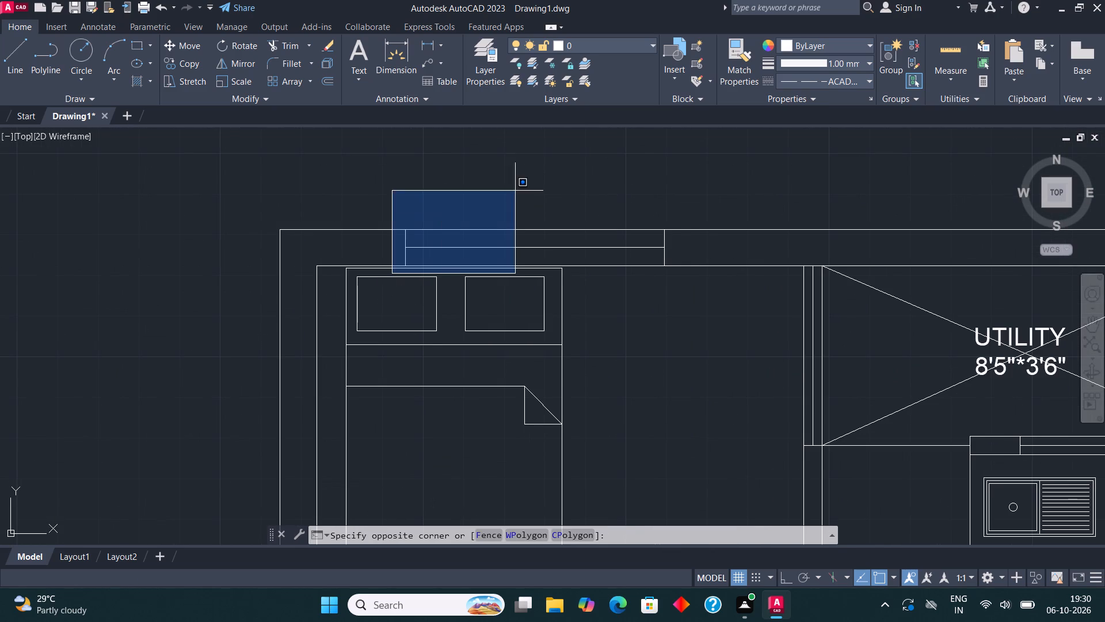
left_click(708, 183)
left_click(615, 40)
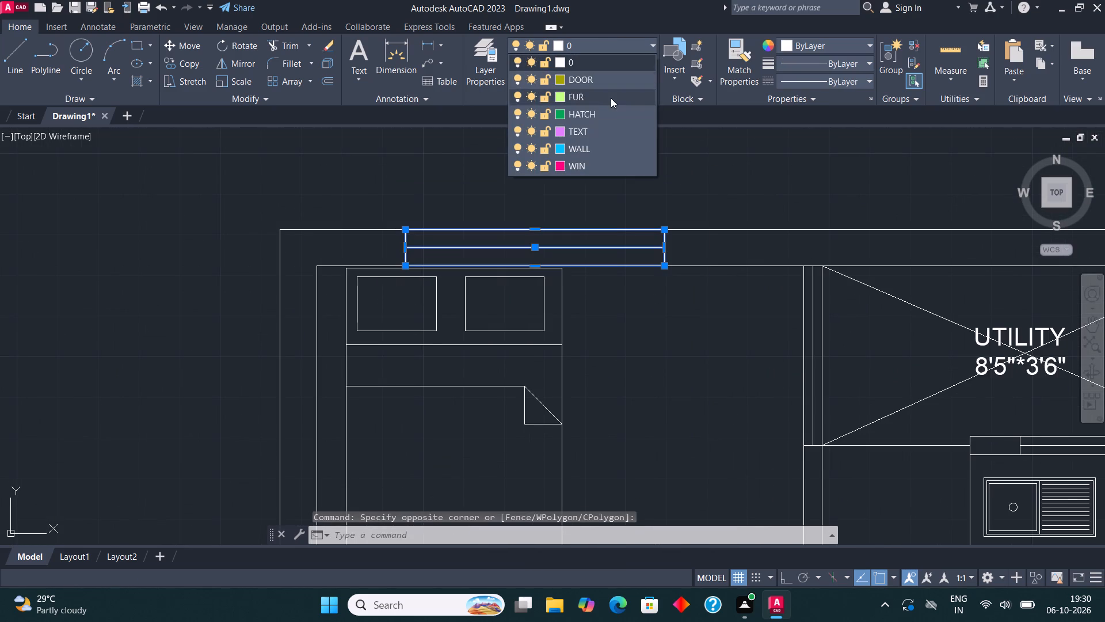
left_click(602, 164)
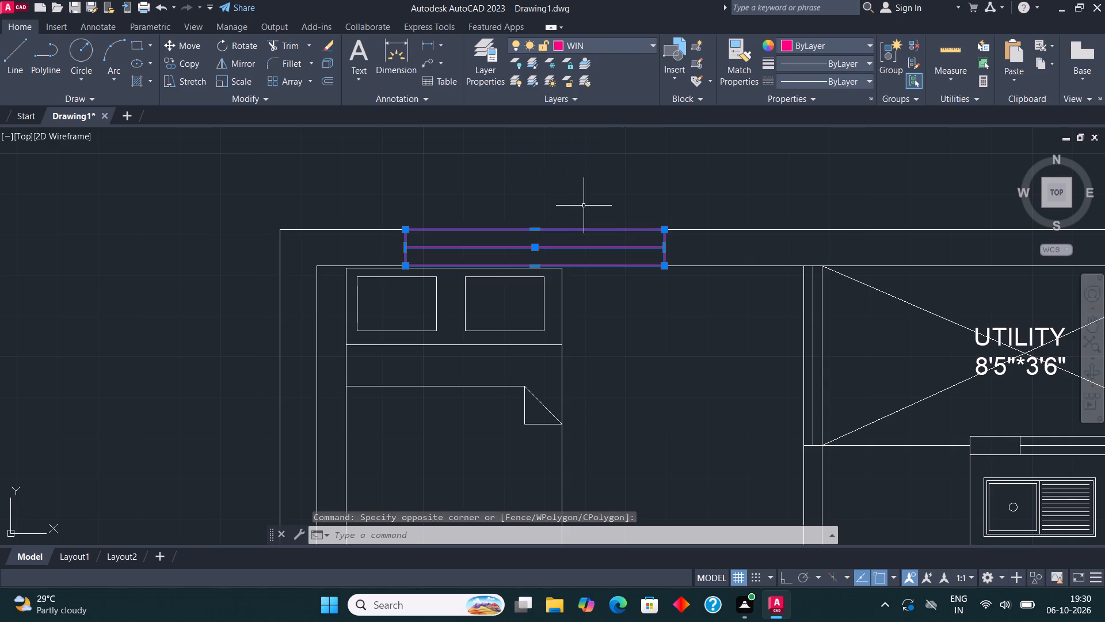
Assign the windows on the utility's bedroom and kitchen sides, between the toilets, beside the verandah's double door and above the planters to the WIN layer.
key("Escape")
scroll(544, 215, "down", 2)
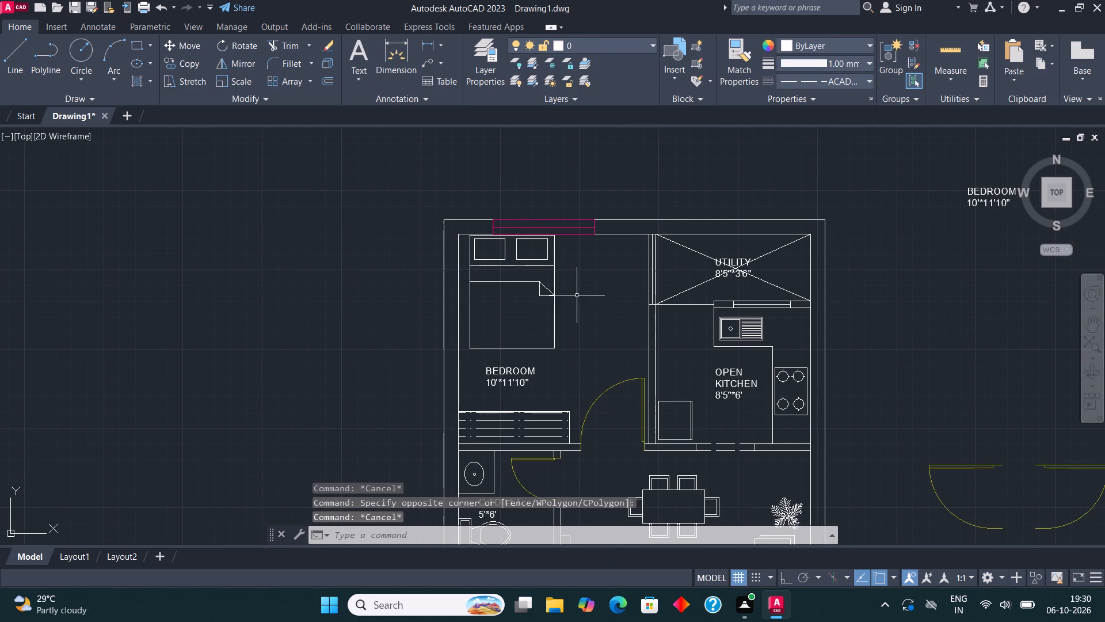
scroll(662, 305, "down", 1)
scroll(666, 278, "up", 3)
left_click(597, 400)
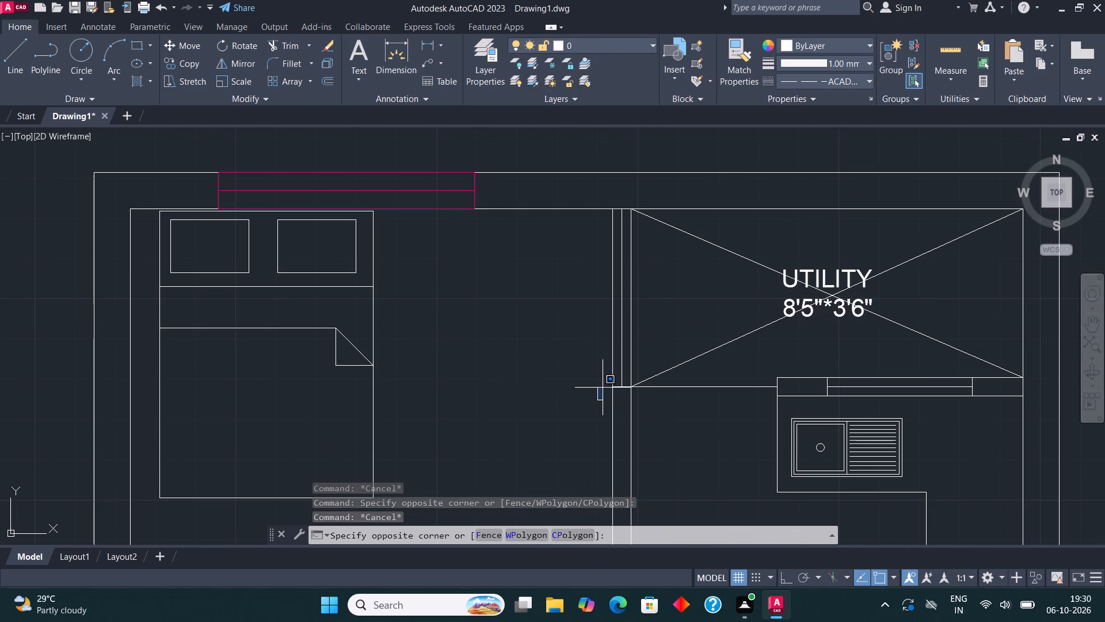
left_click(638, 192)
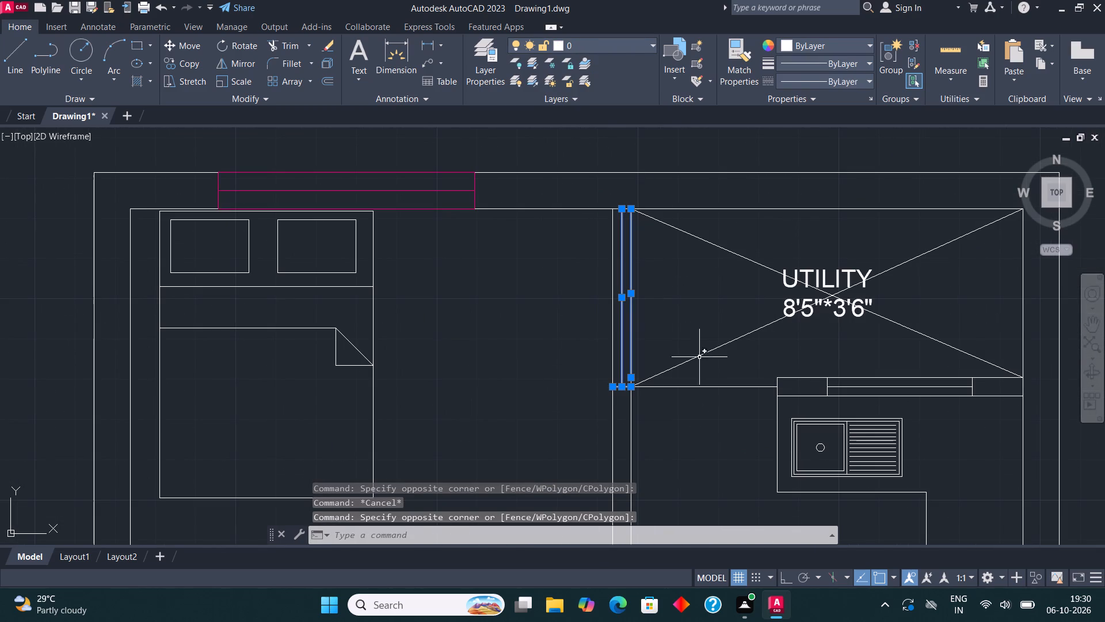
left_click(808, 401)
left_click(988, 364)
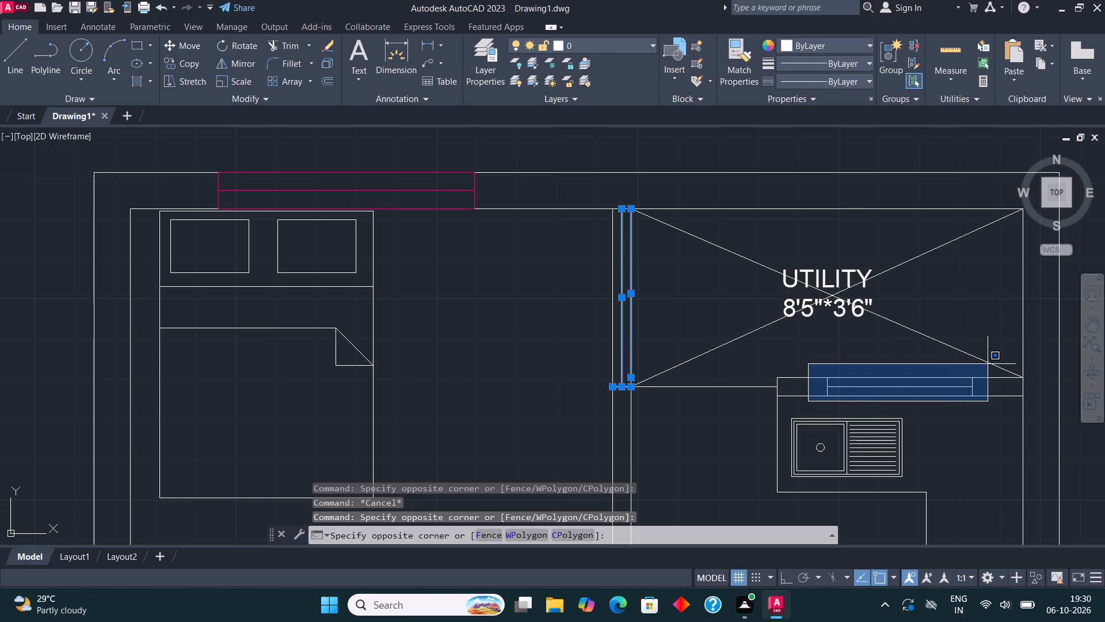
scroll(807, 291, "down", 2)
middle_click_drag(812, 320, 757, 214)
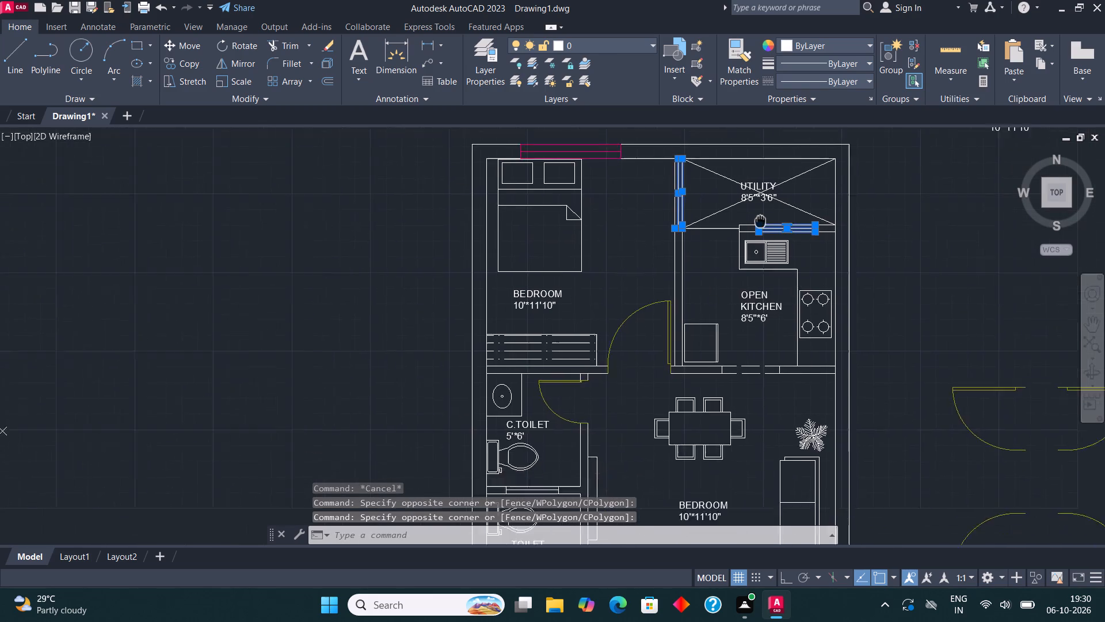
middle_click_drag(757, 214, 730, 131)
scroll(490, 392, "up", 2)
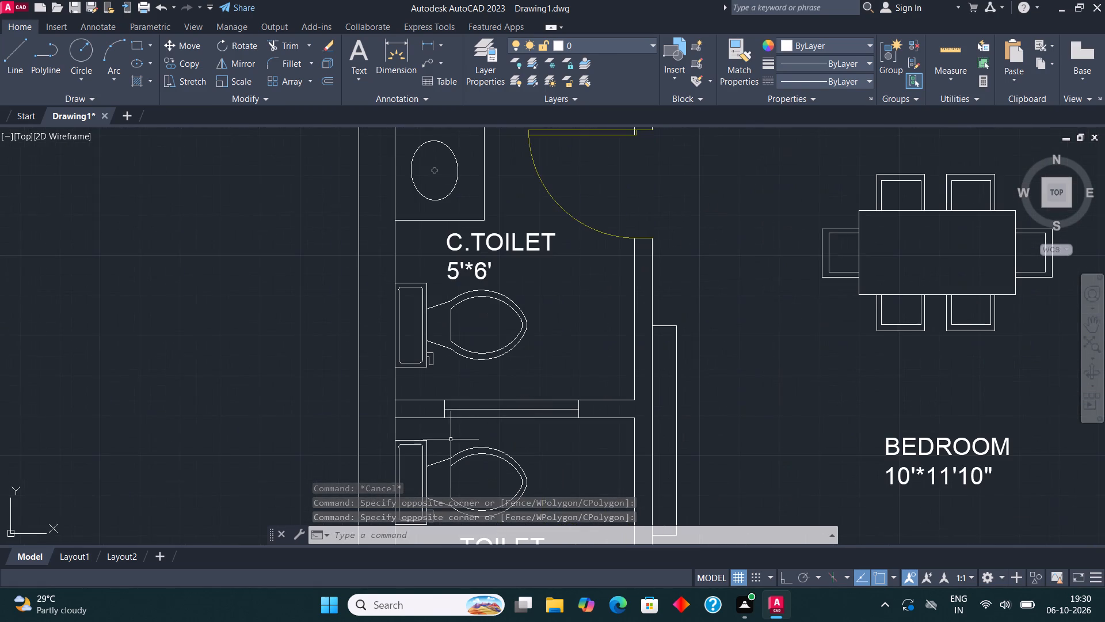
left_click(432, 432)
left_click(592, 393)
scroll(573, 328, "down", 2)
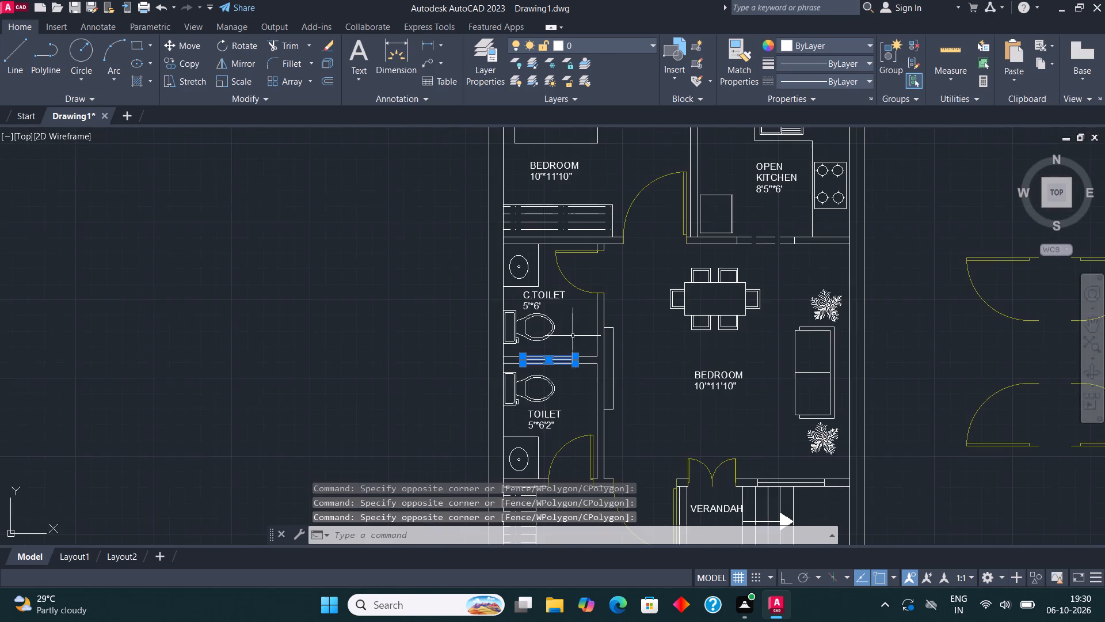
scroll(566, 336, "down", 2)
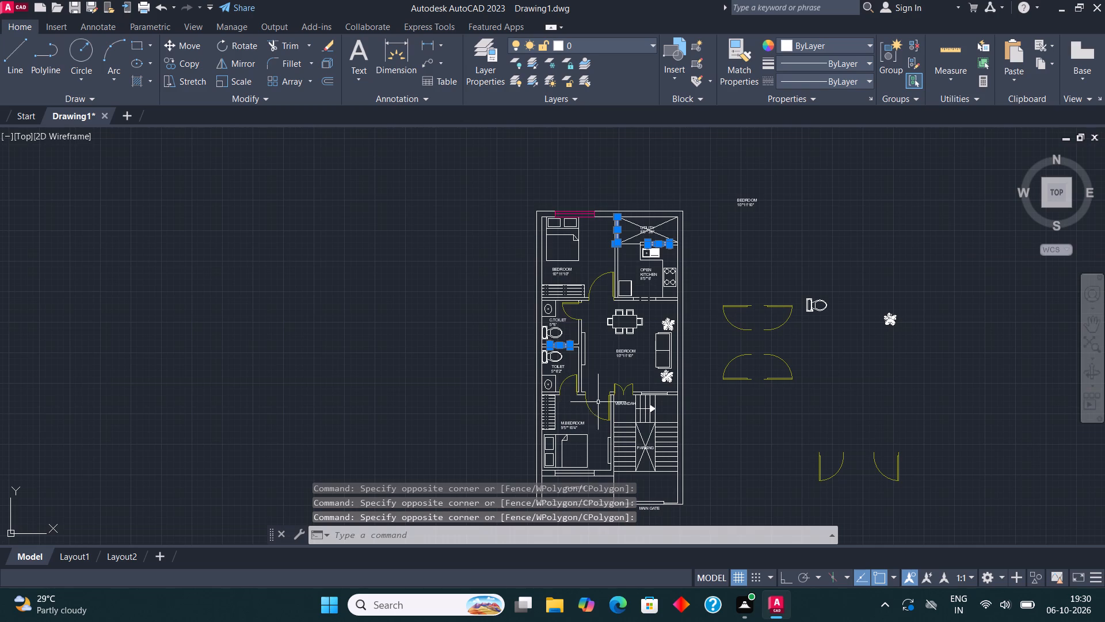
middle_click_drag(612, 339, 541, 281)
scroll(565, 339, "up", 1)
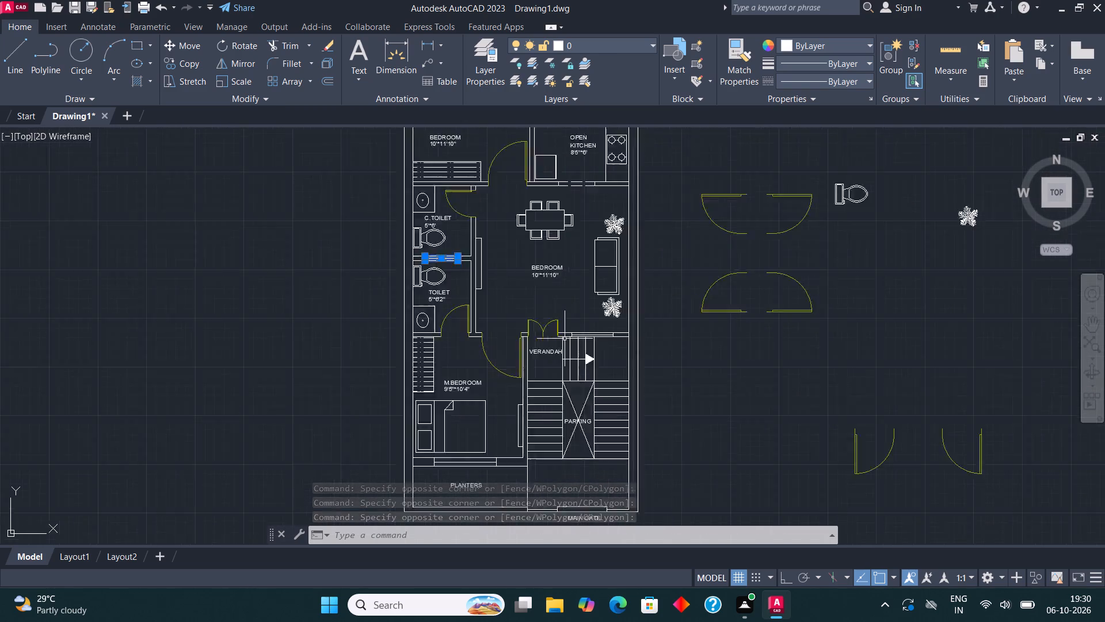
scroll(565, 339, "up", 4)
left_click(570, 344)
left_click(931, 288)
scroll(656, 355, "down", 2)
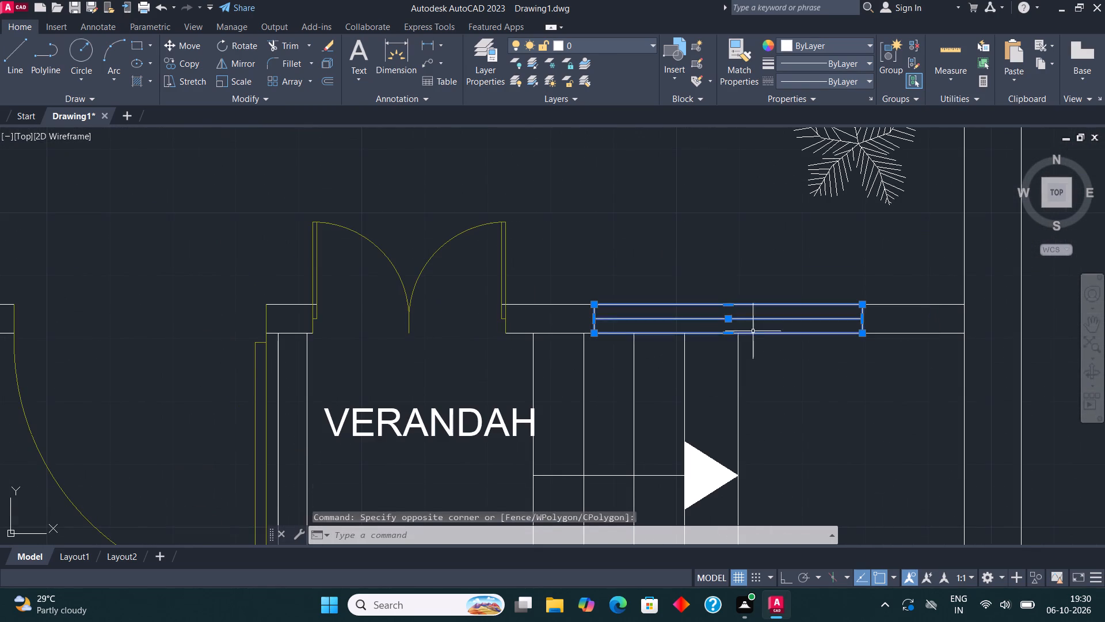
scroll(678, 348, "down", 1)
middle_click_drag(630, 332, 619, 185)
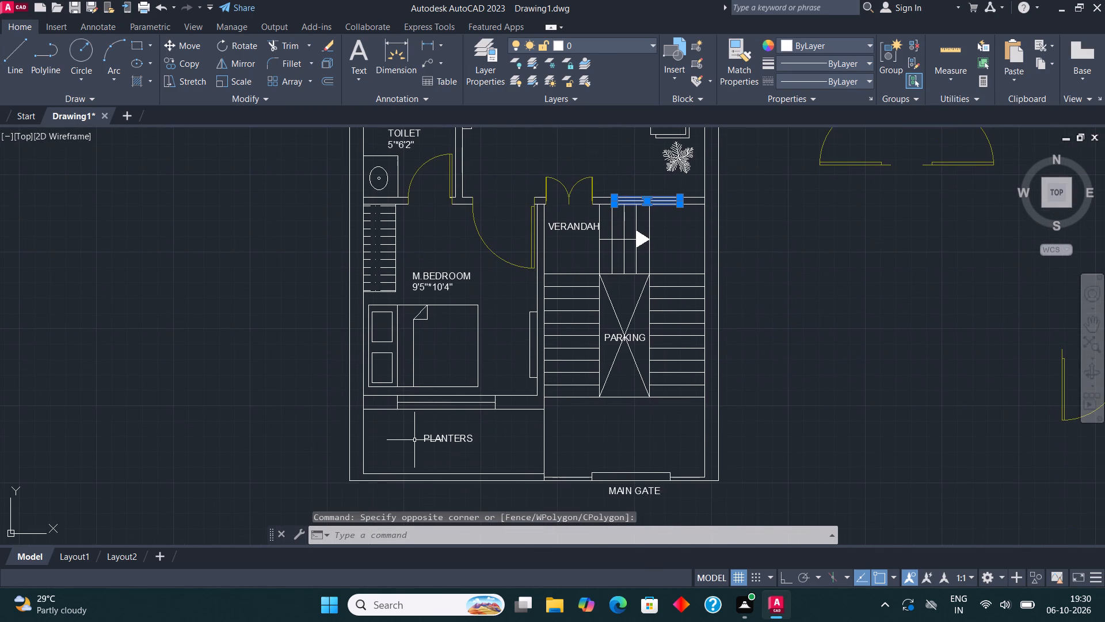
scroll(398, 422, "up", 1)
left_click(386, 418)
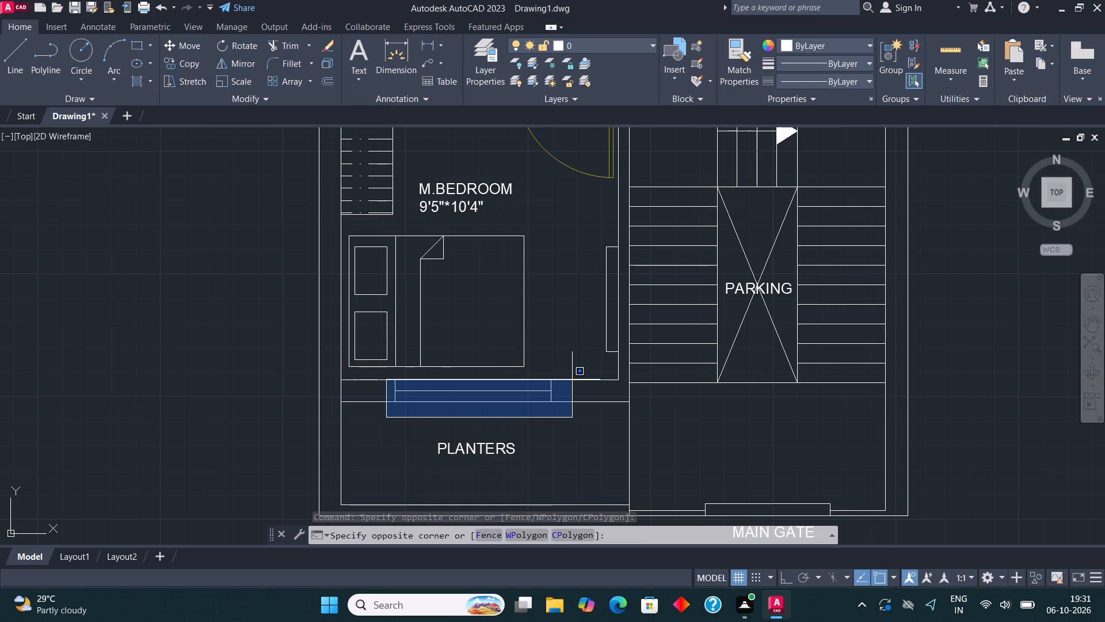
left_click(571, 378)
scroll(577, 394, "down", 1)
middle_click_drag(712, 264, 678, 317)
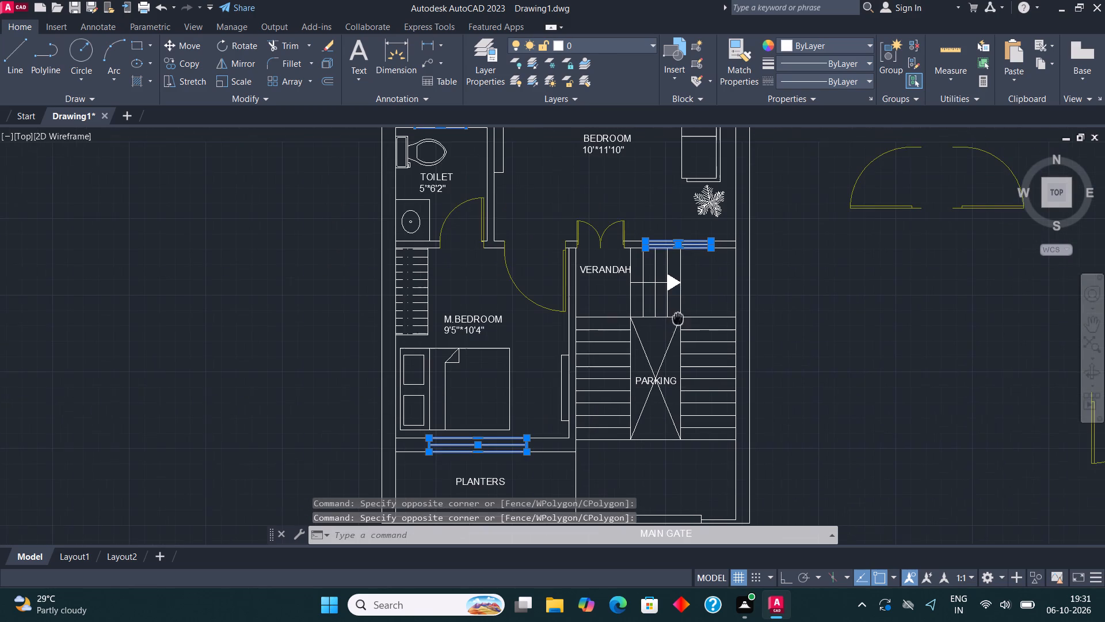
scroll(588, 329, "down", 1)
middle_click_drag(593, 285, 575, 403)
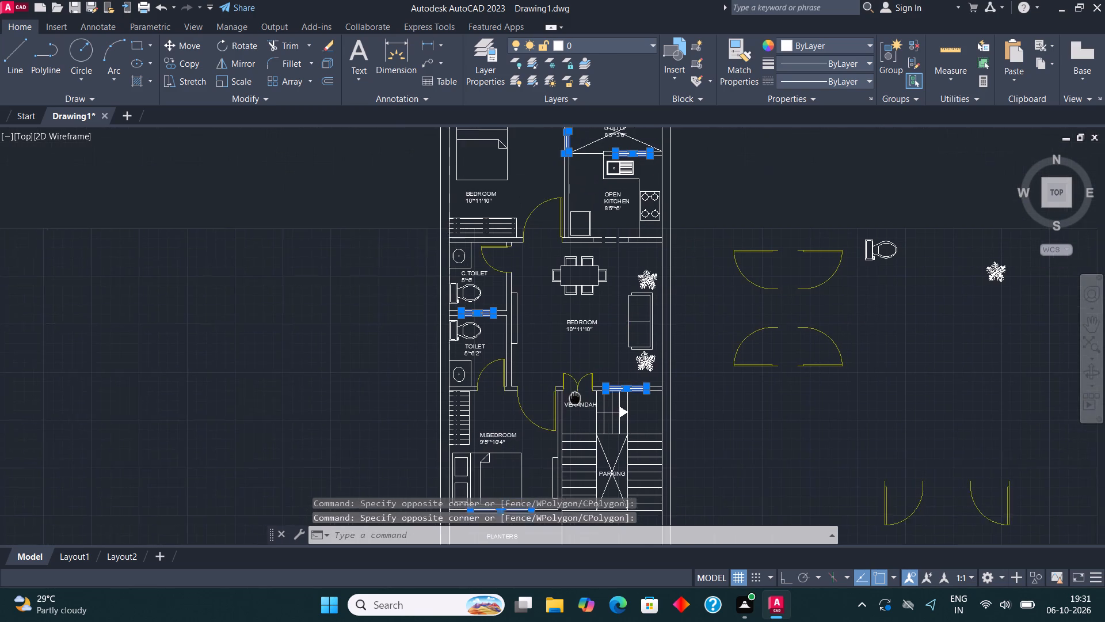
middle_click_drag(575, 403, 566, 422)
middle_click_drag(593, 285, 605, 365)
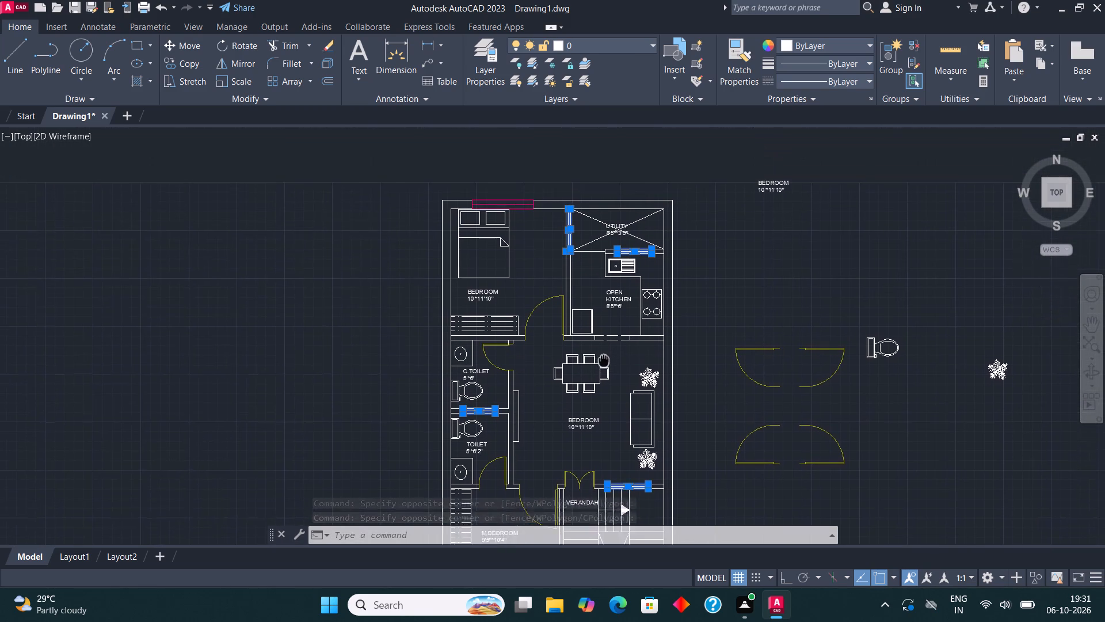
middle_click_drag(605, 365, 614, 415)
left_click(589, 44)
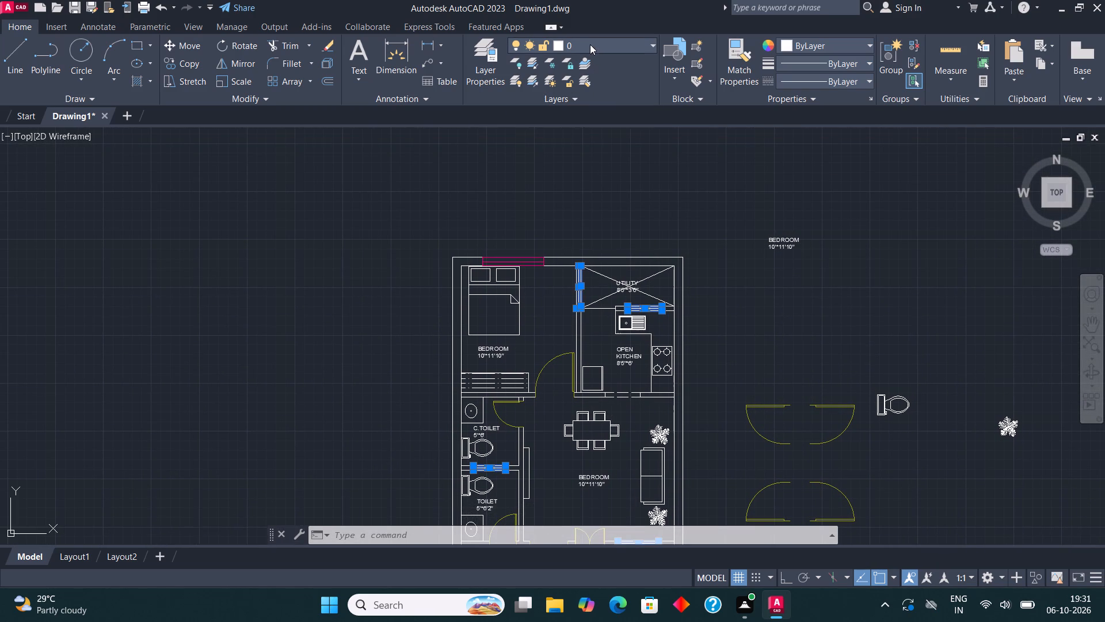
left_click(598, 166)
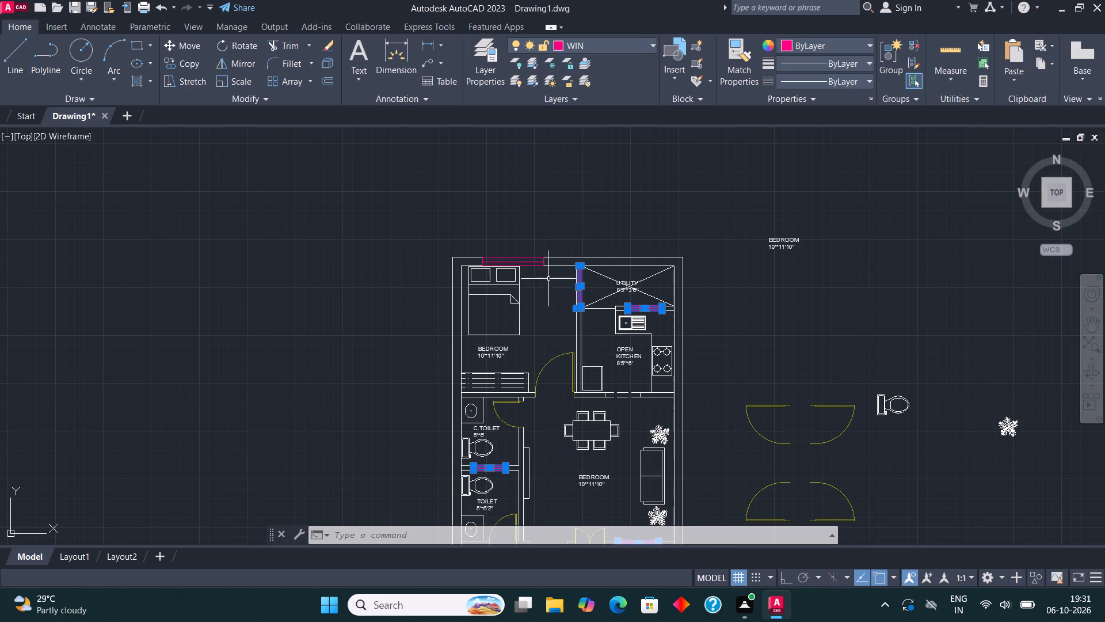
key("Escape")
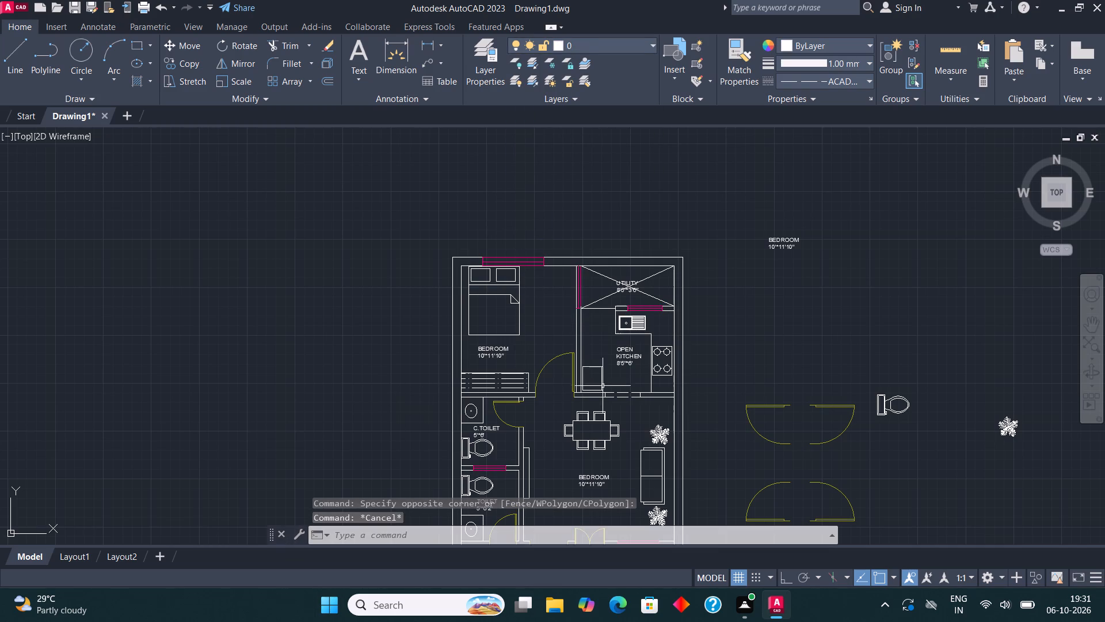
Assign the whole bed in the north bedroom, including its pillows and folded blanket, to the FUR layer.
middle_click_drag(608, 337, 610, 367)
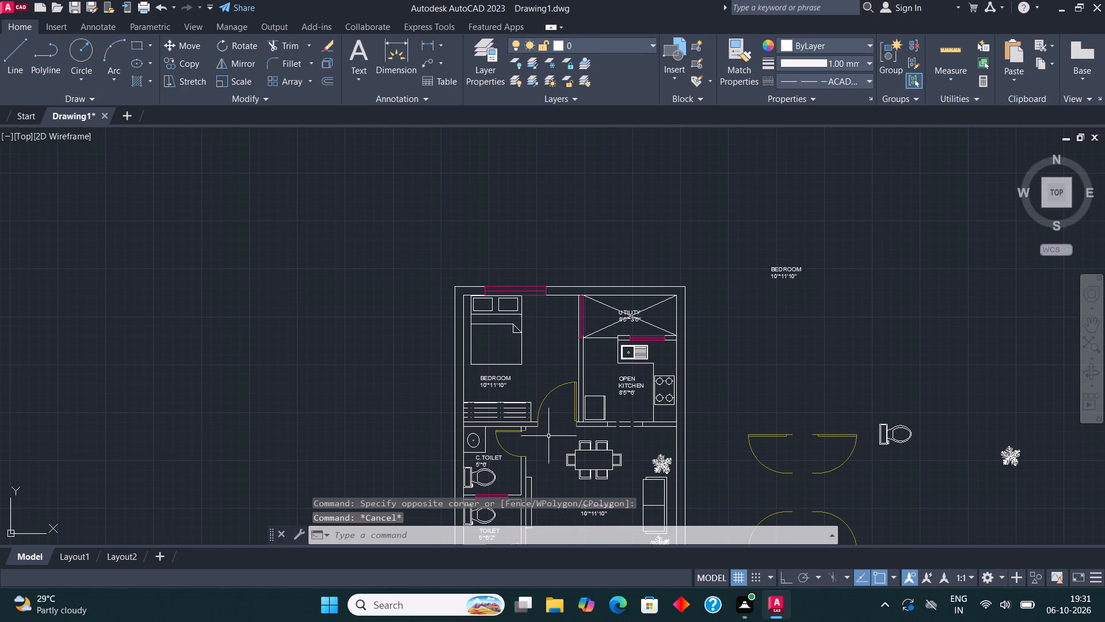
middle_click_drag(545, 224, 547, 259)
scroll(534, 397, "up", 2)
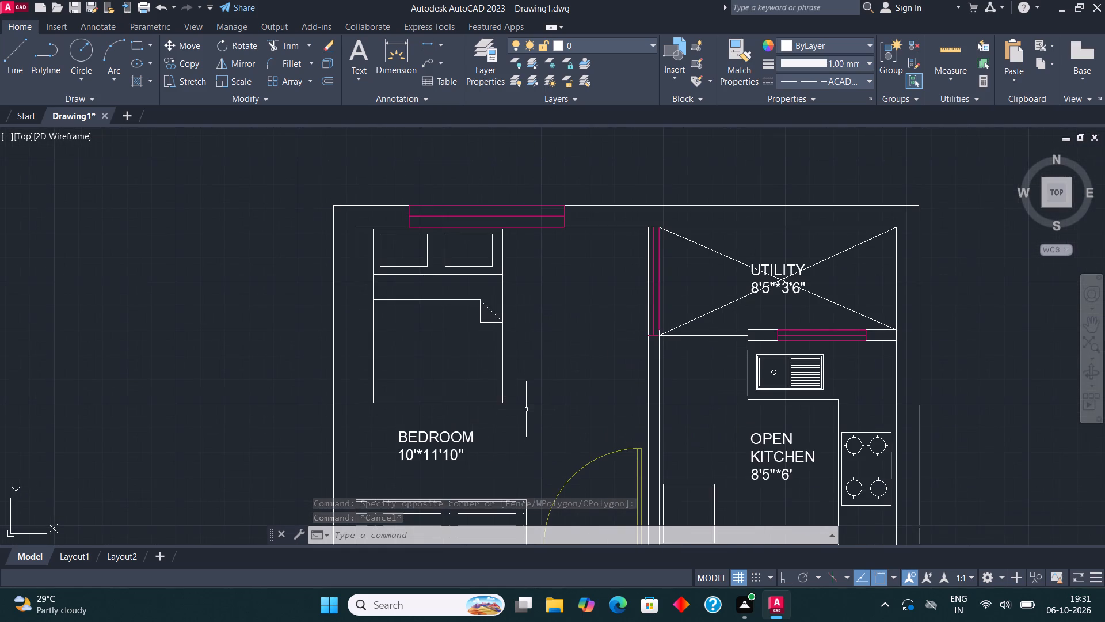
left_click_drag(524, 412, 517, 409)
left_click(364, 236)
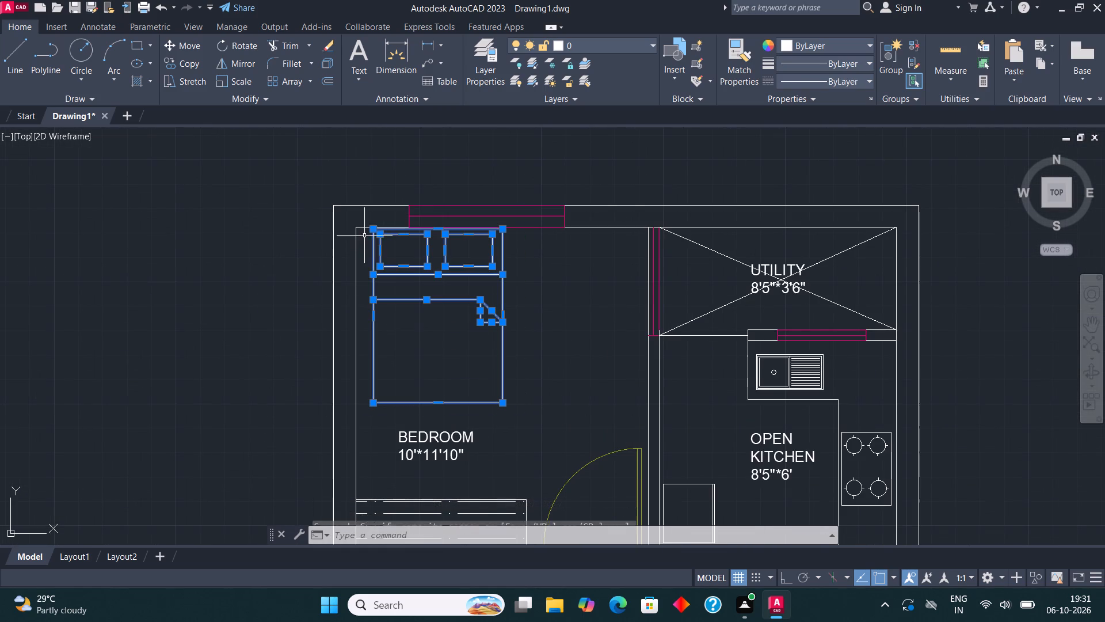
left_click(595, 39)
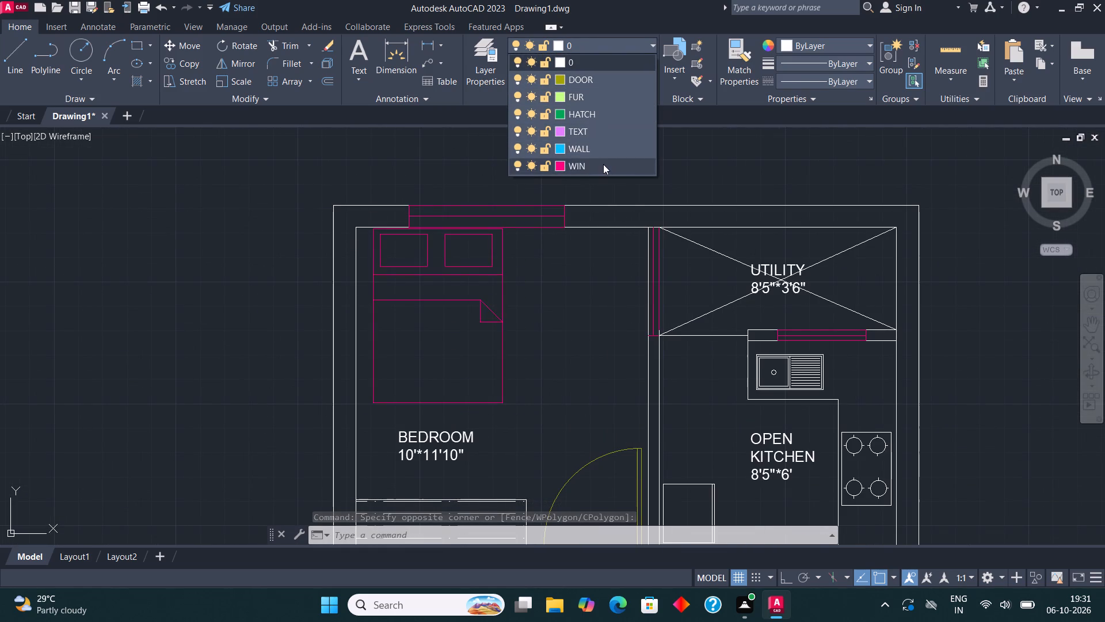
left_click(595, 95)
scroll(444, 278, "down", 1)
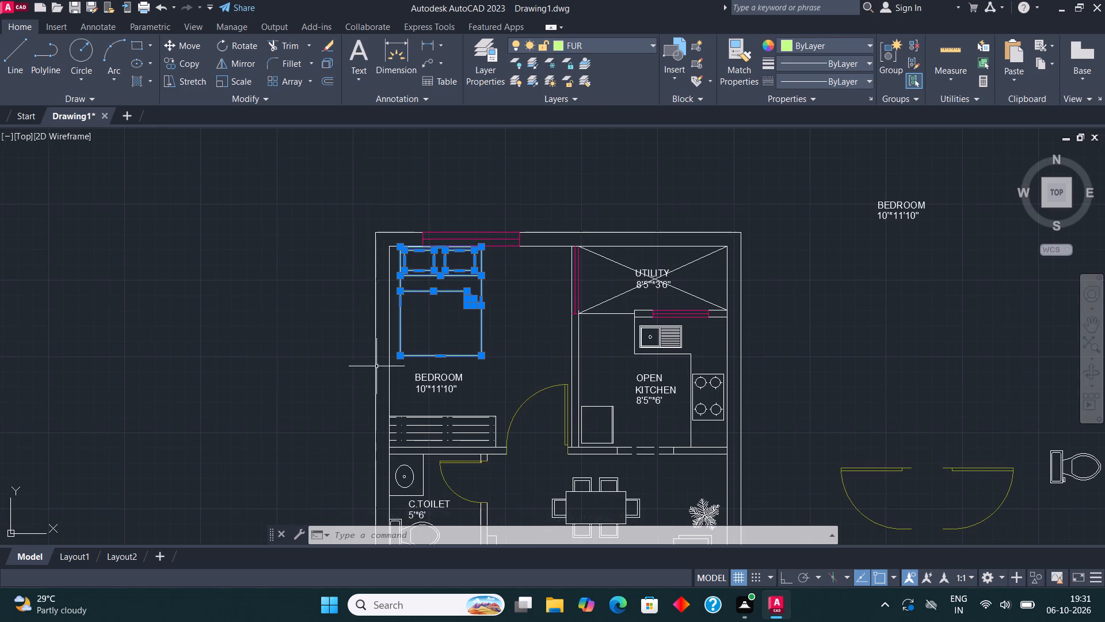
key("Escape")
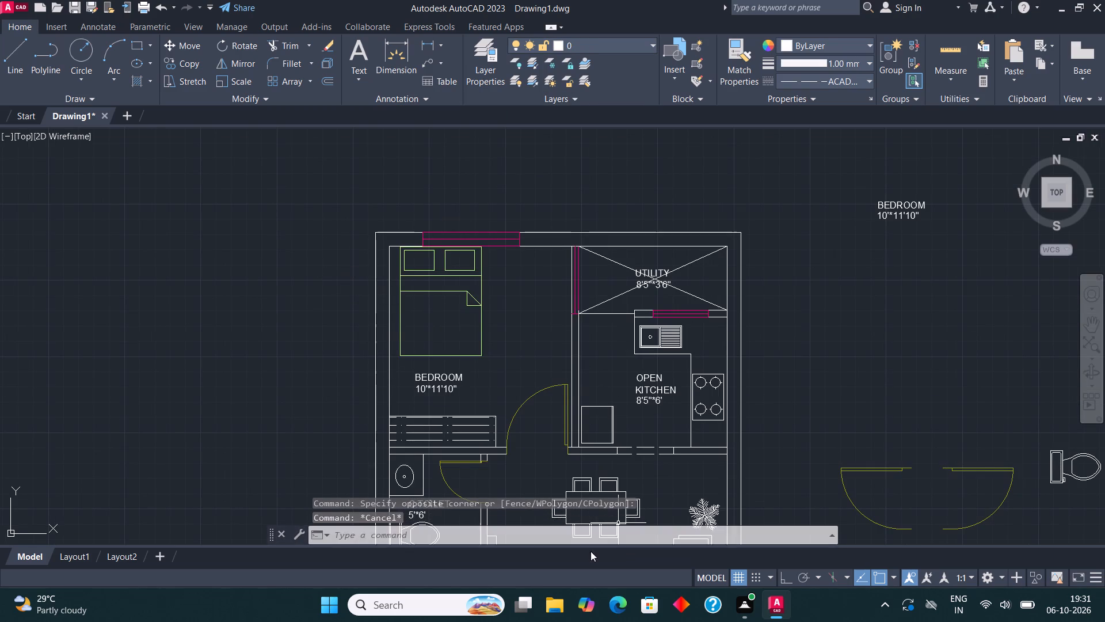
Assign the kitchen counter, sink, stove and refrigerator, sofa, living-room TV unit, dining set, toilet fixtures, both wardrobes and master bed to the FUR layer.
scroll(722, 388, "up", 2)
left_click(719, 487)
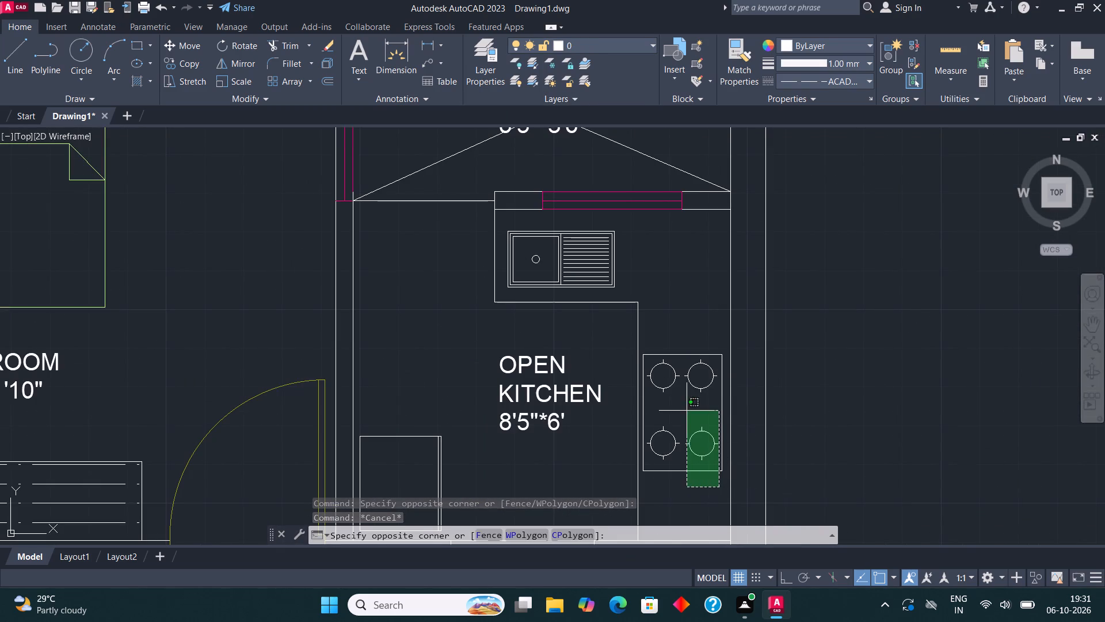
left_click(620, 331)
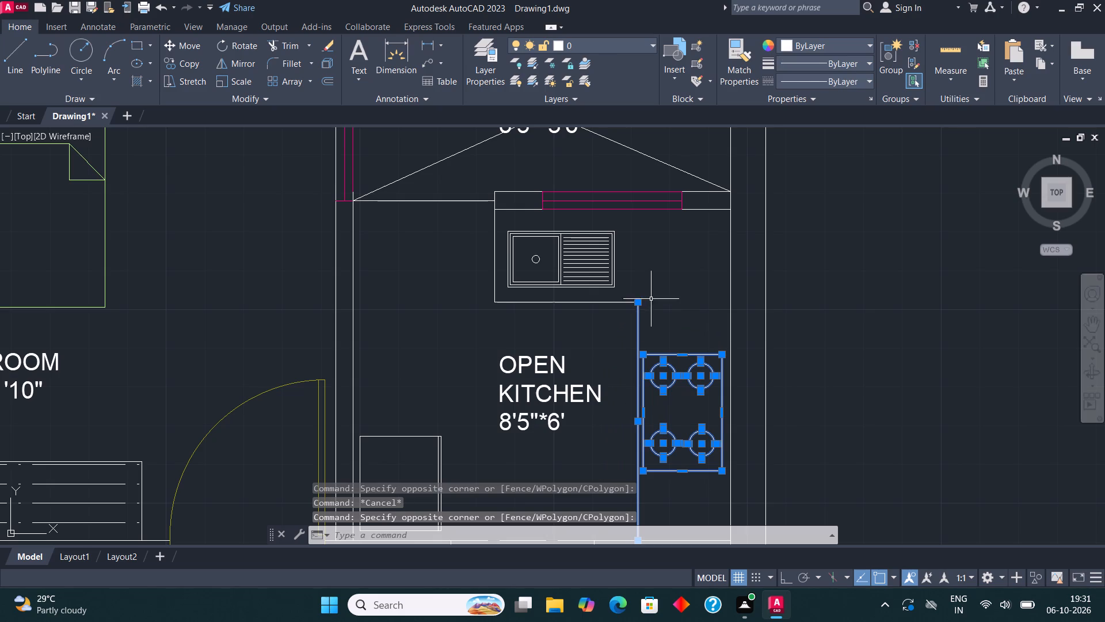
left_click_drag(618, 319, 612, 317)
left_click(466, 221)
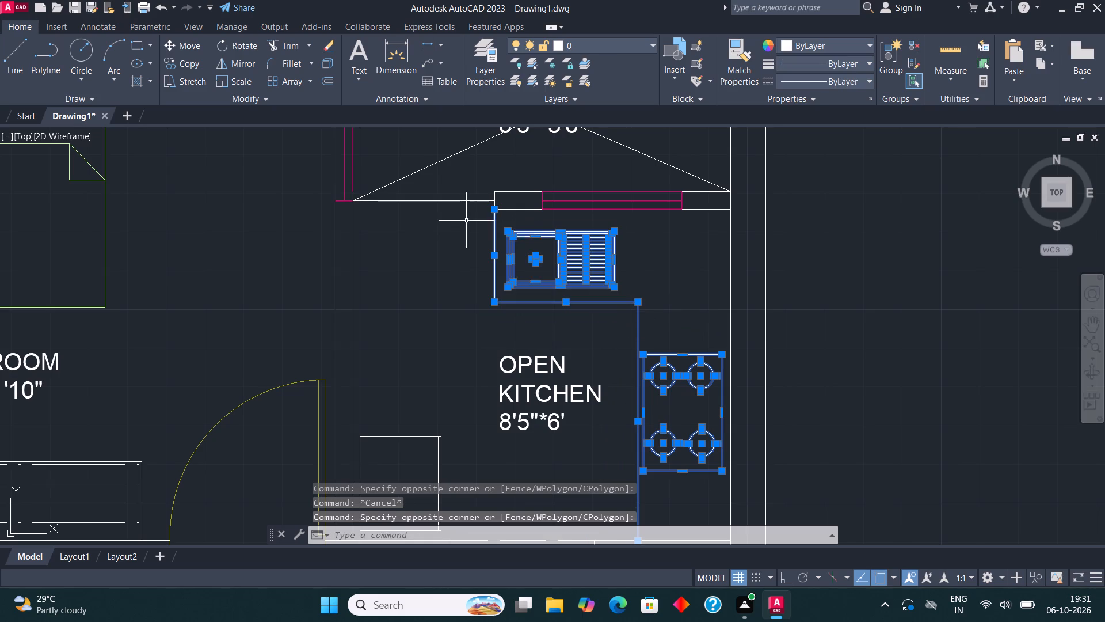
scroll(573, 229, "down", 3)
scroll(614, 412, "up", 2)
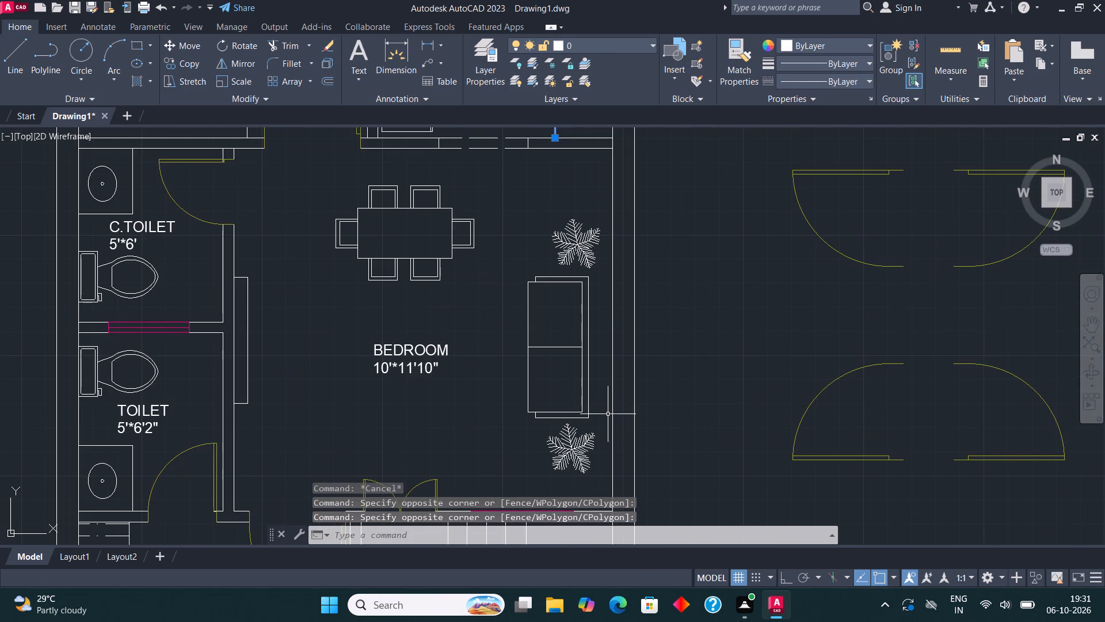
left_click(590, 426)
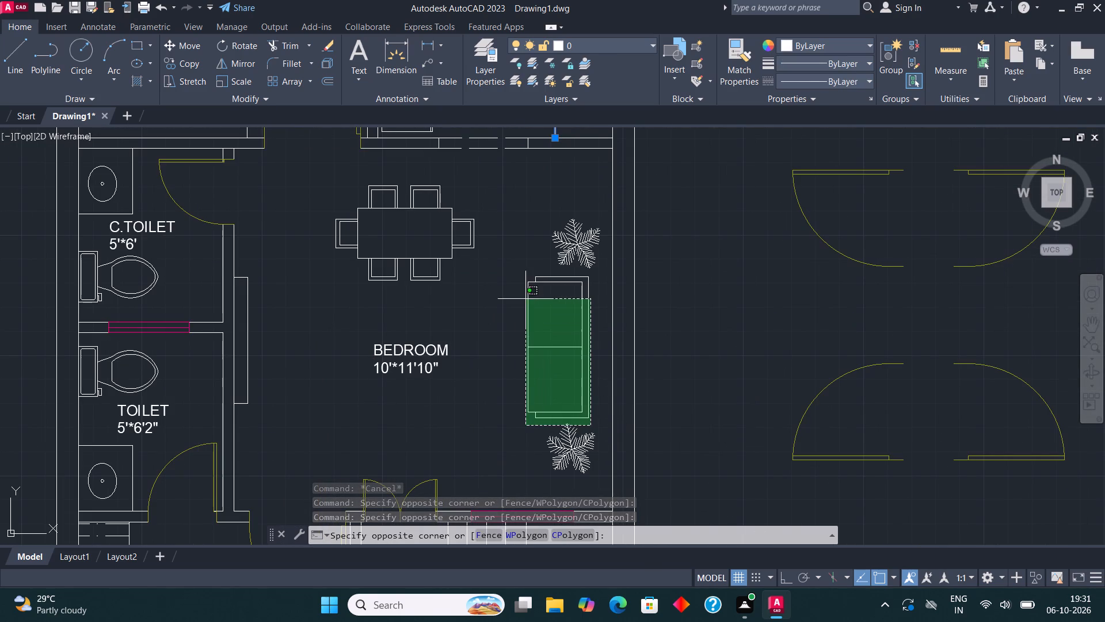
left_click(516, 275)
scroll(559, 282, "down", 1)
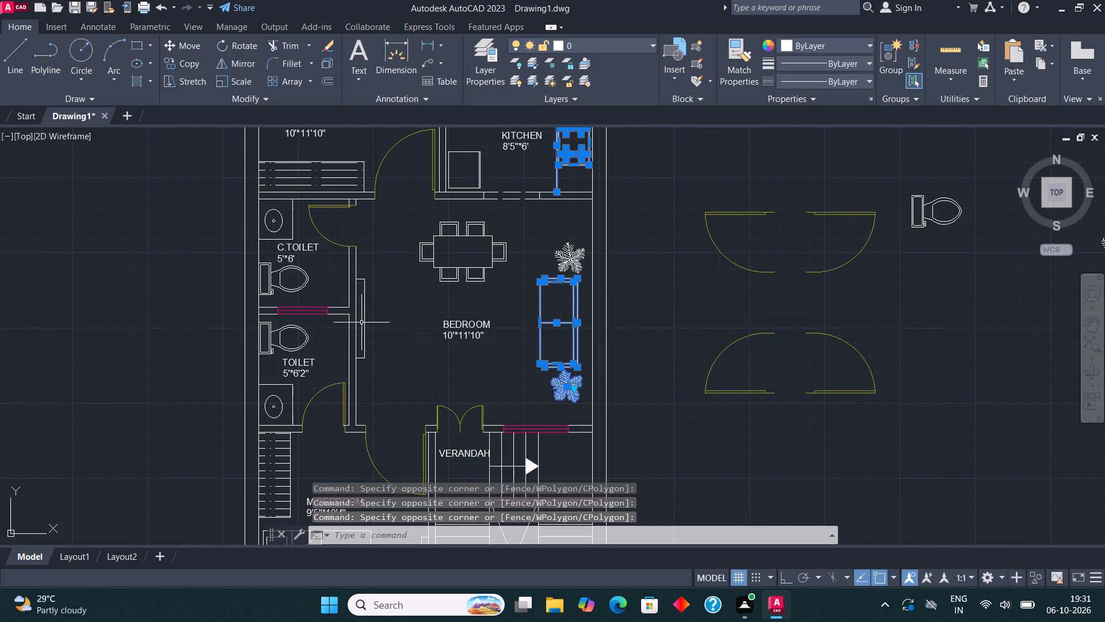
left_click(367, 324)
left_click(360, 319)
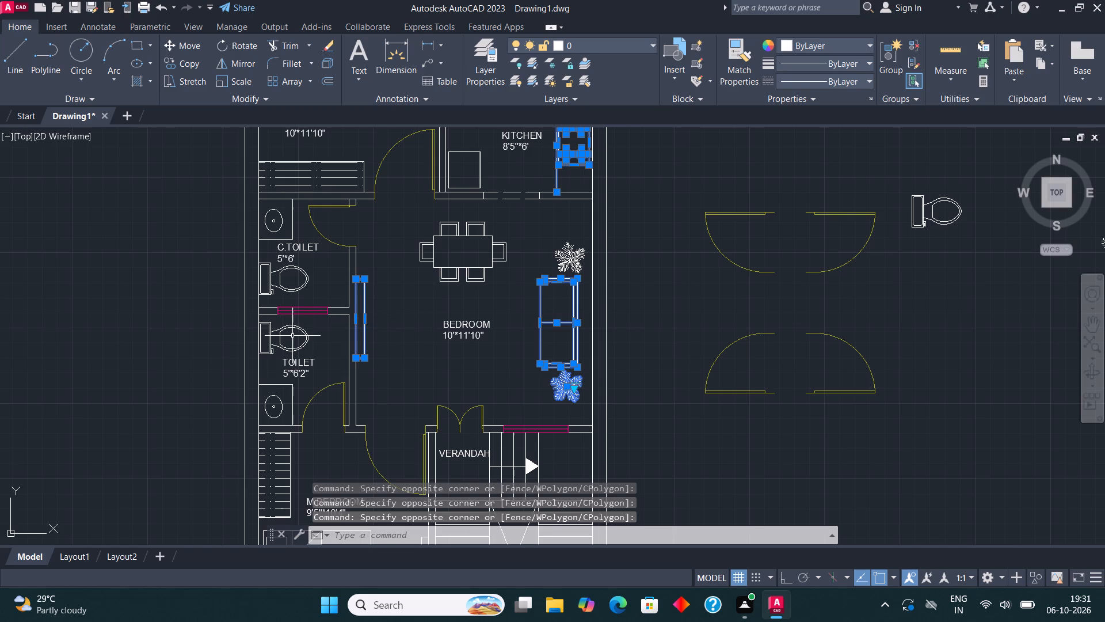
left_click(291, 334)
left_click(281, 327)
left_click(299, 270)
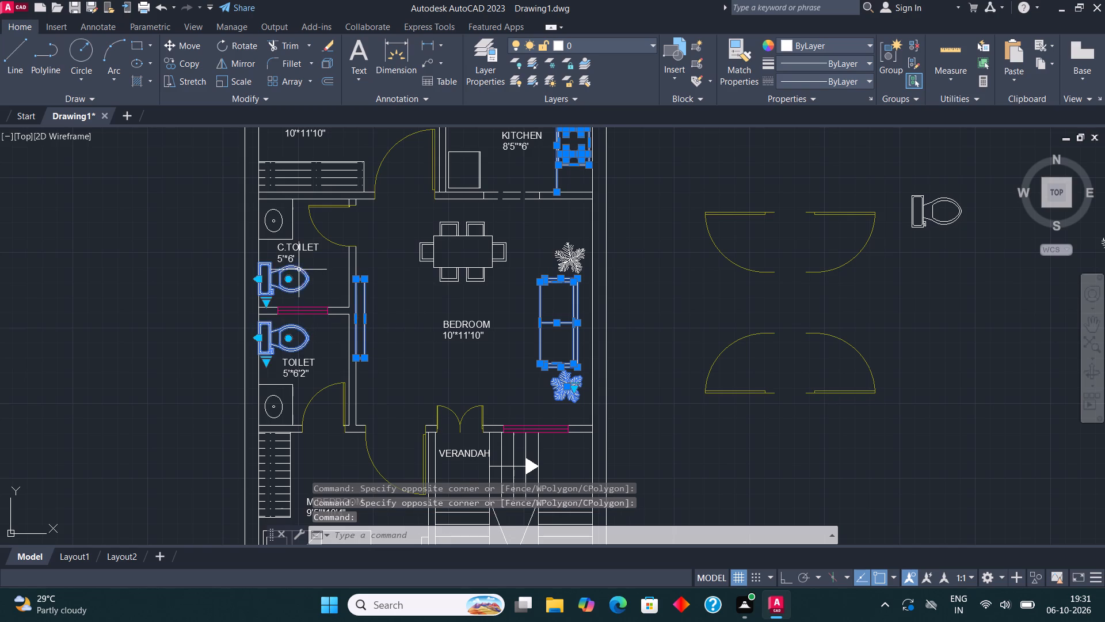
left_click(298, 237)
left_click(271, 216)
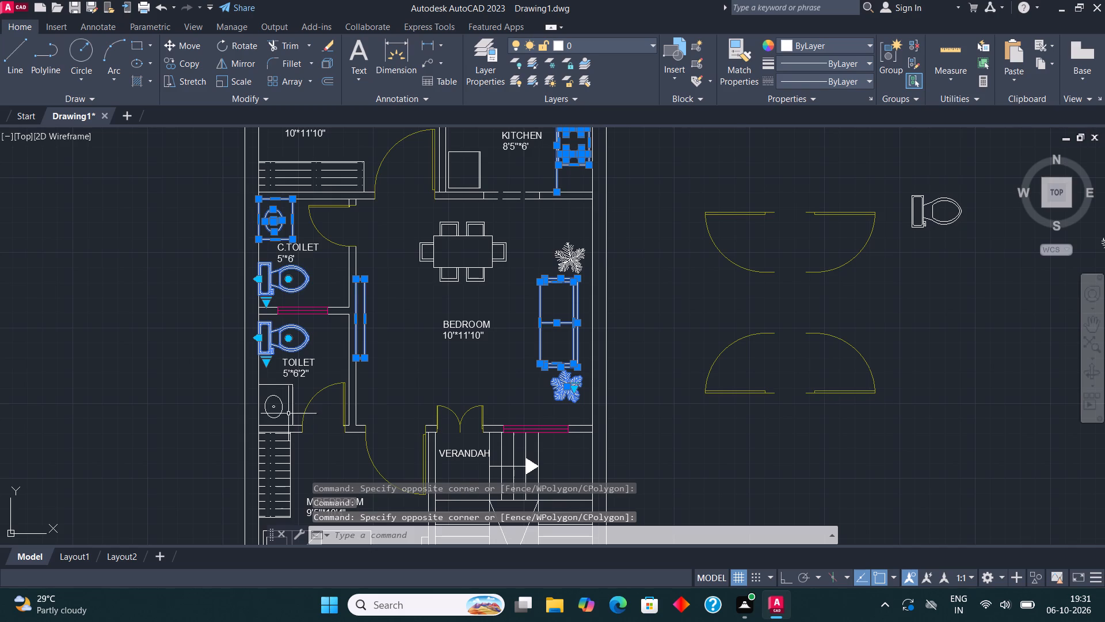
left_click(283, 418)
left_click(272, 382)
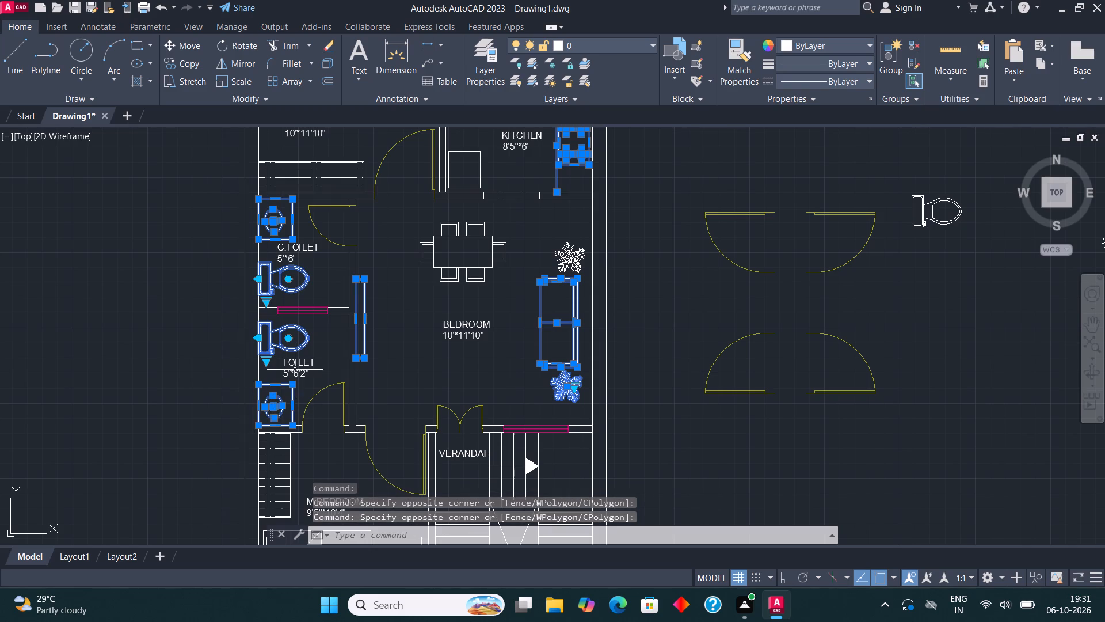
left_click(522, 294)
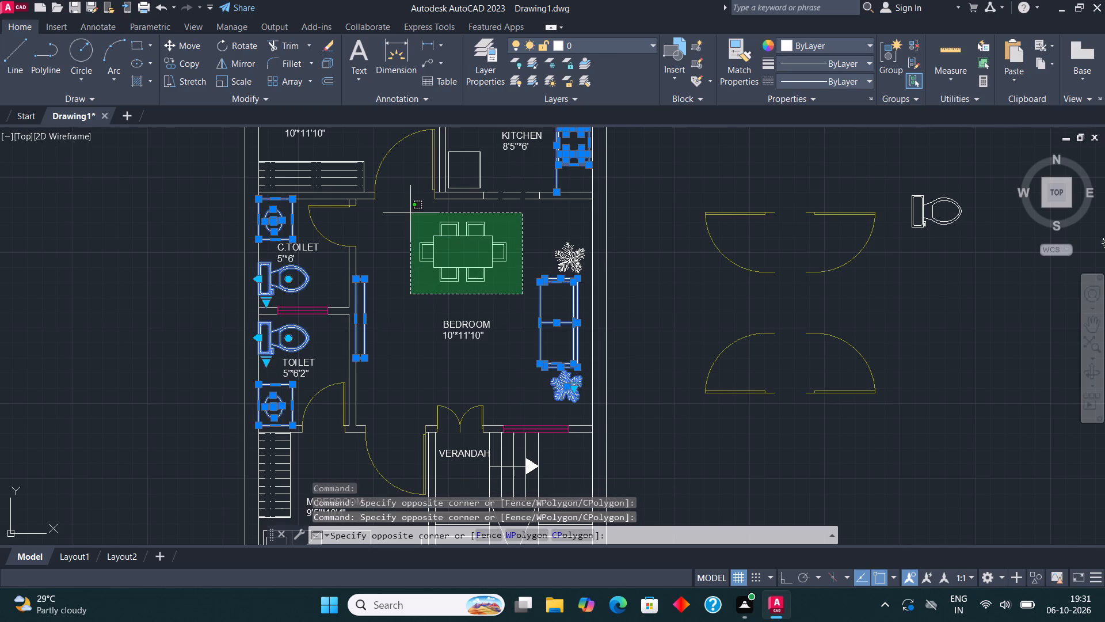
left_click(409, 213)
left_click(498, 188)
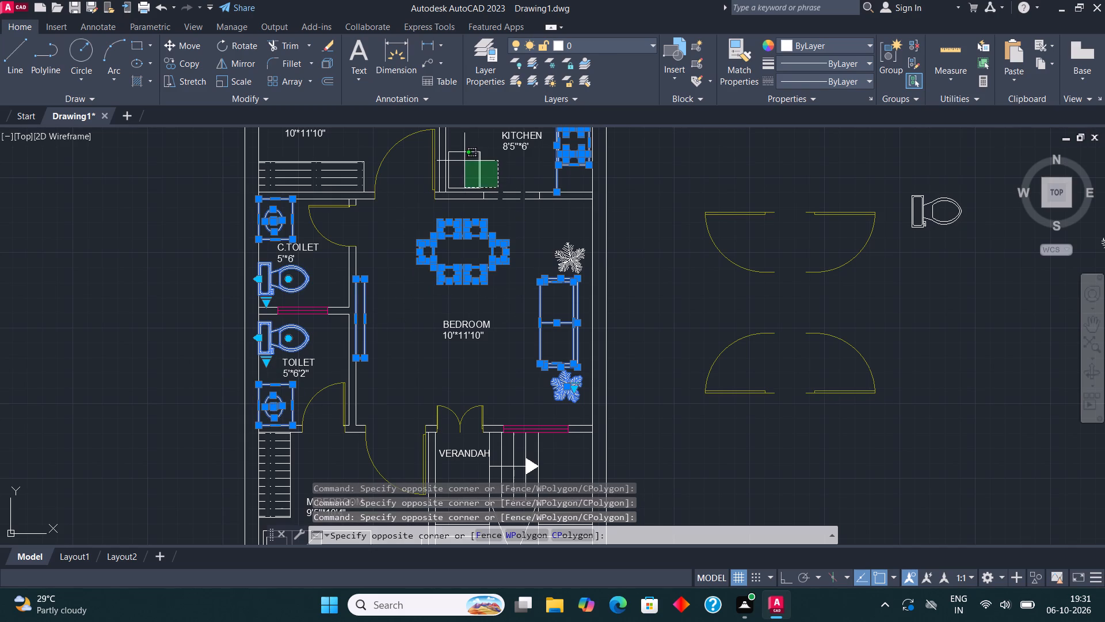
left_click(461, 151)
scroll(477, 242, "down", 1)
middle_click_drag(365, 260, 363, 274)
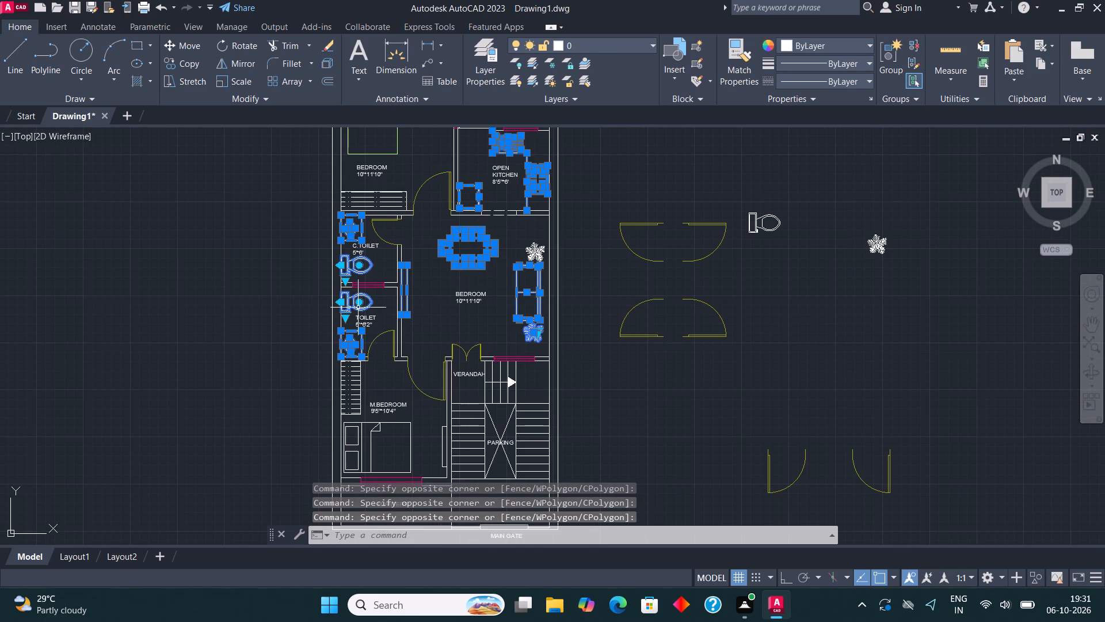
middle_click_drag(363, 274, 375, 227)
scroll(373, 315, "up", 1)
left_click(377, 385)
left_click(353, 361)
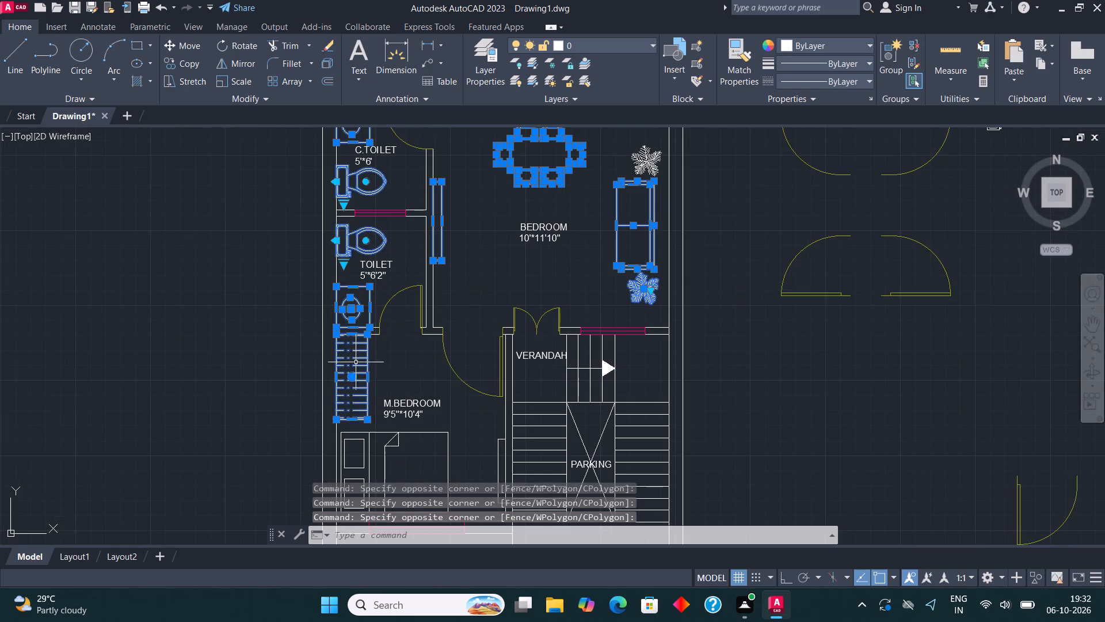
scroll(397, 387, "down", 2)
scroll(415, 222, "up", 2)
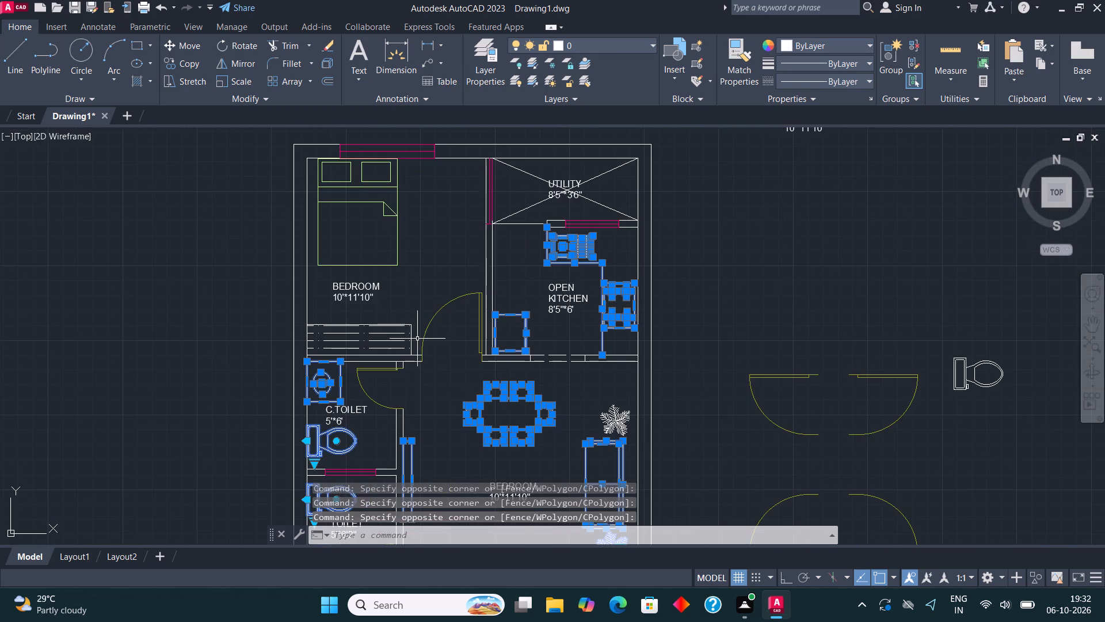
left_click(414, 335)
left_click(391, 316)
scroll(460, 189, "down", 2)
scroll(426, 434, "up", 2)
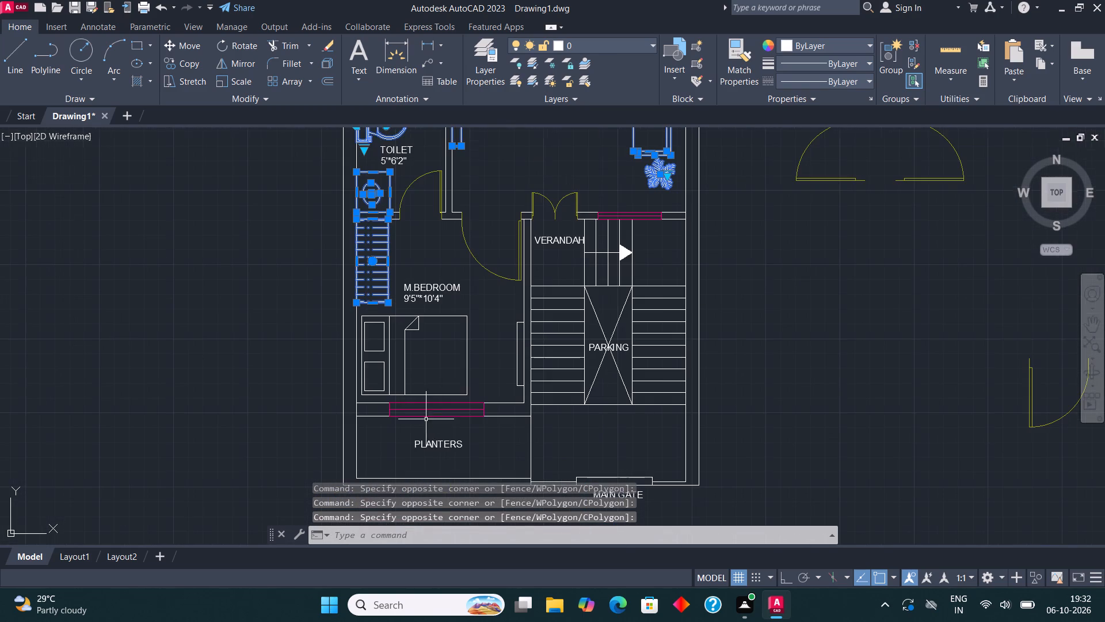
left_click(474, 397)
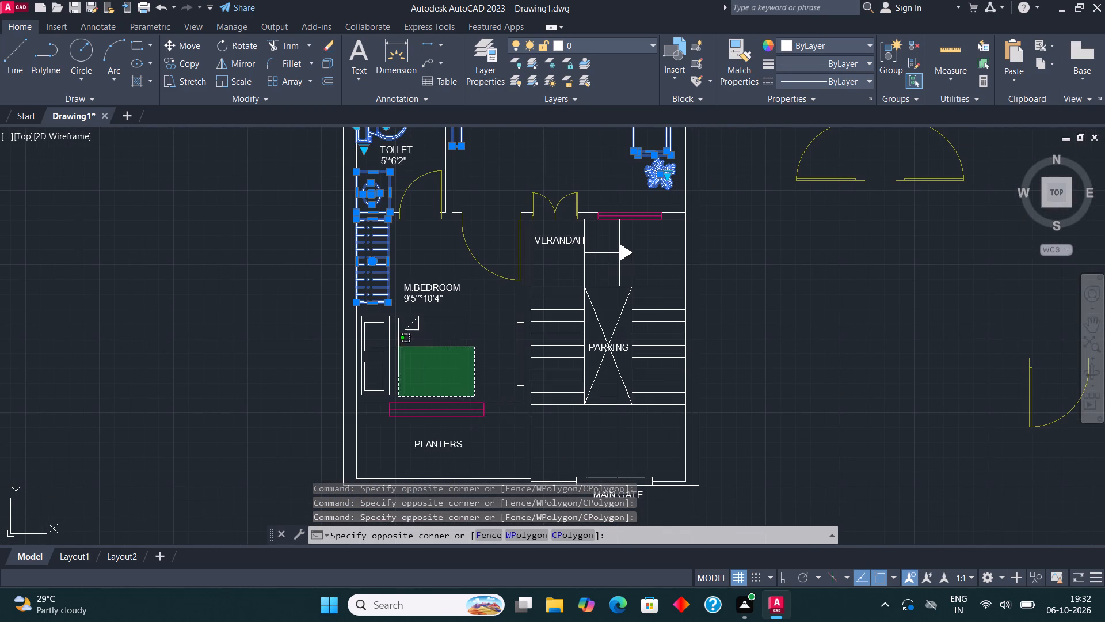
left_click(369, 318)
scroll(411, 397, "down", 2)
scroll(478, 202, "up", 2)
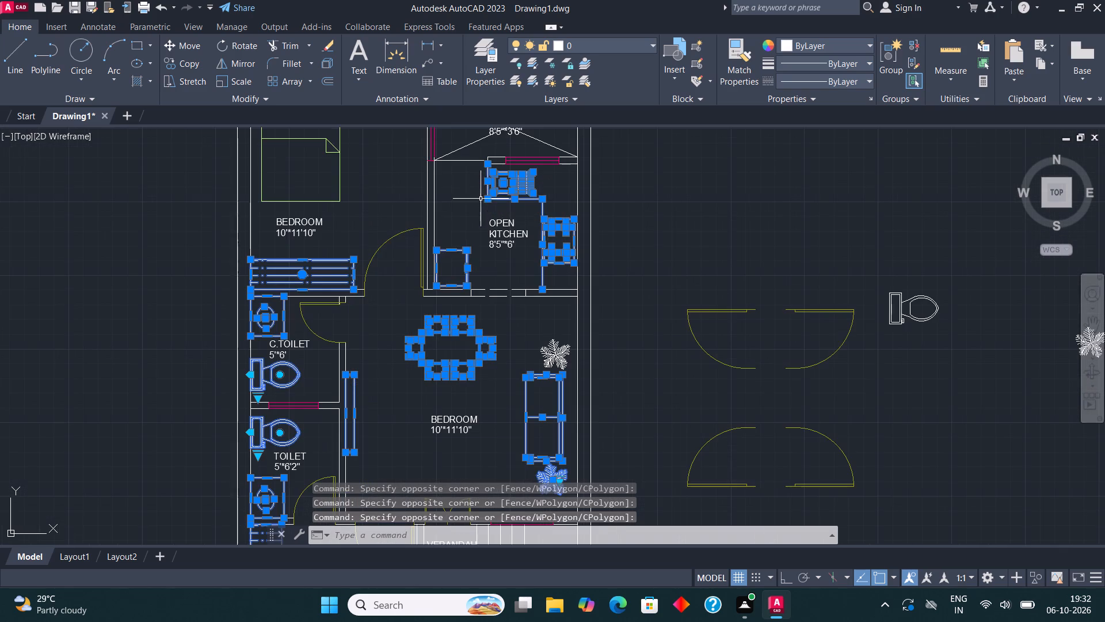
left_click(586, 46)
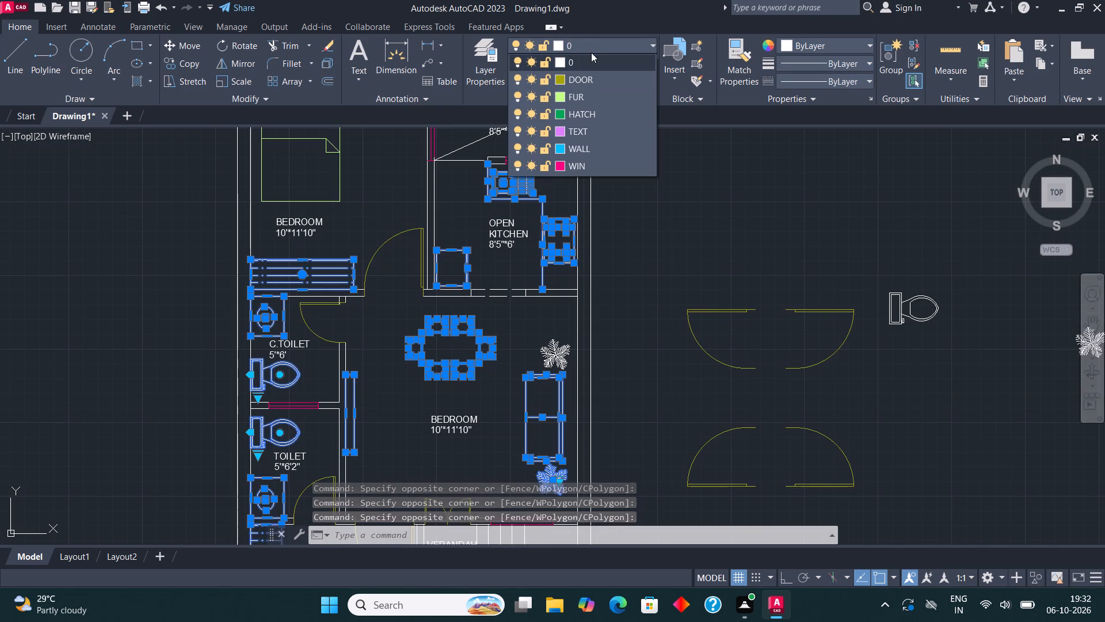
left_click(586, 93)
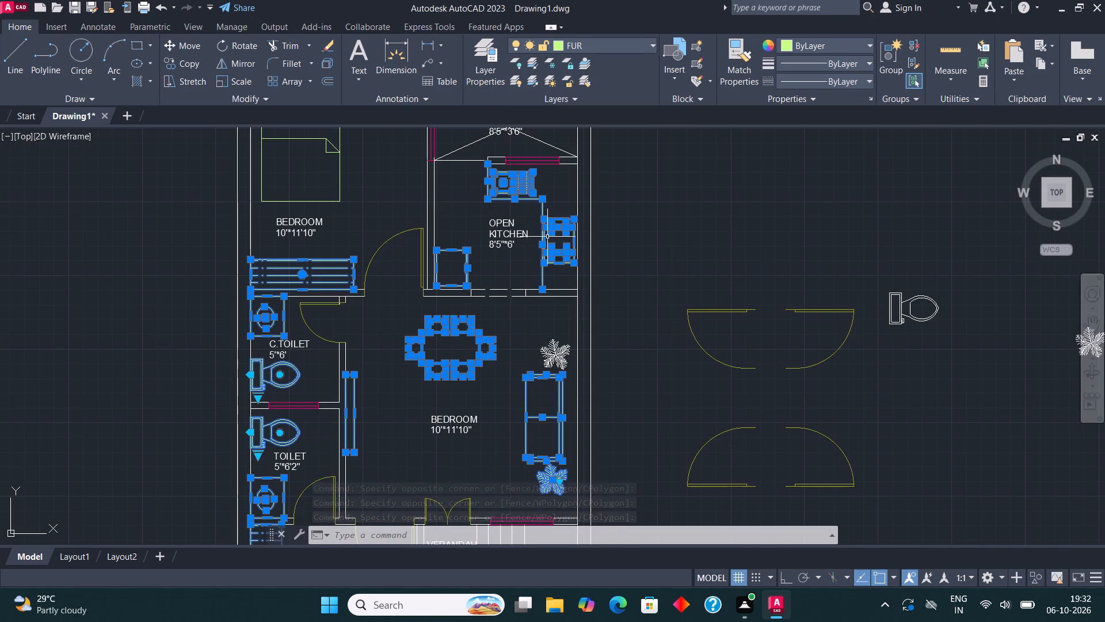
key("Escape")
Assign the two plants at either end of the sofa to the HATCH layer.
scroll(563, 325, "down", 1)
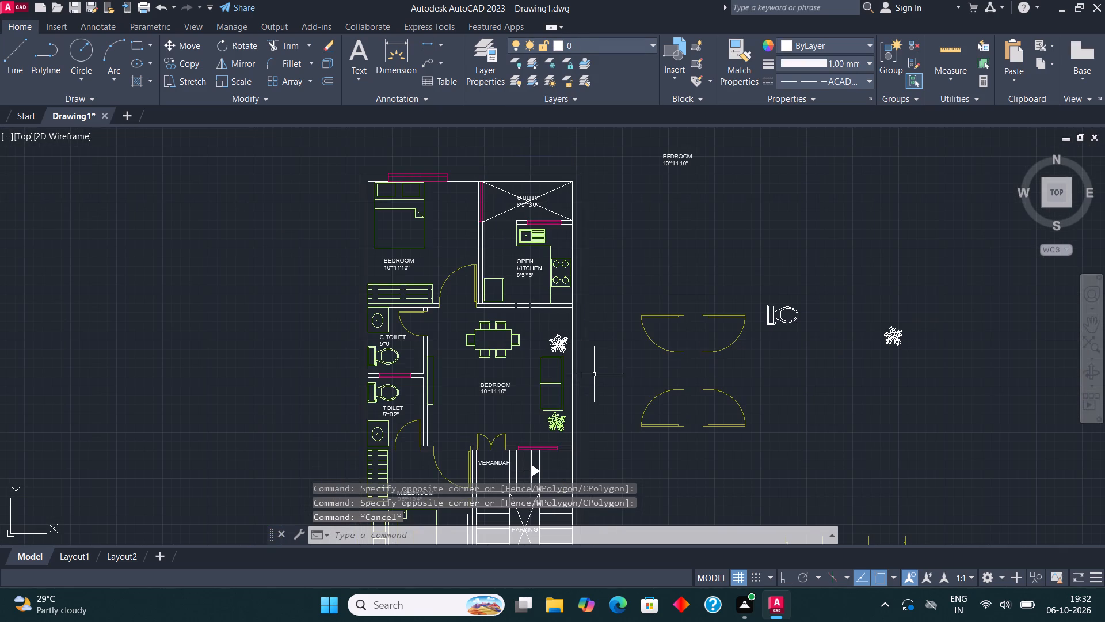
scroll(577, 446, "up", 1)
scroll(541, 268, "up", 1)
left_click(551, 280)
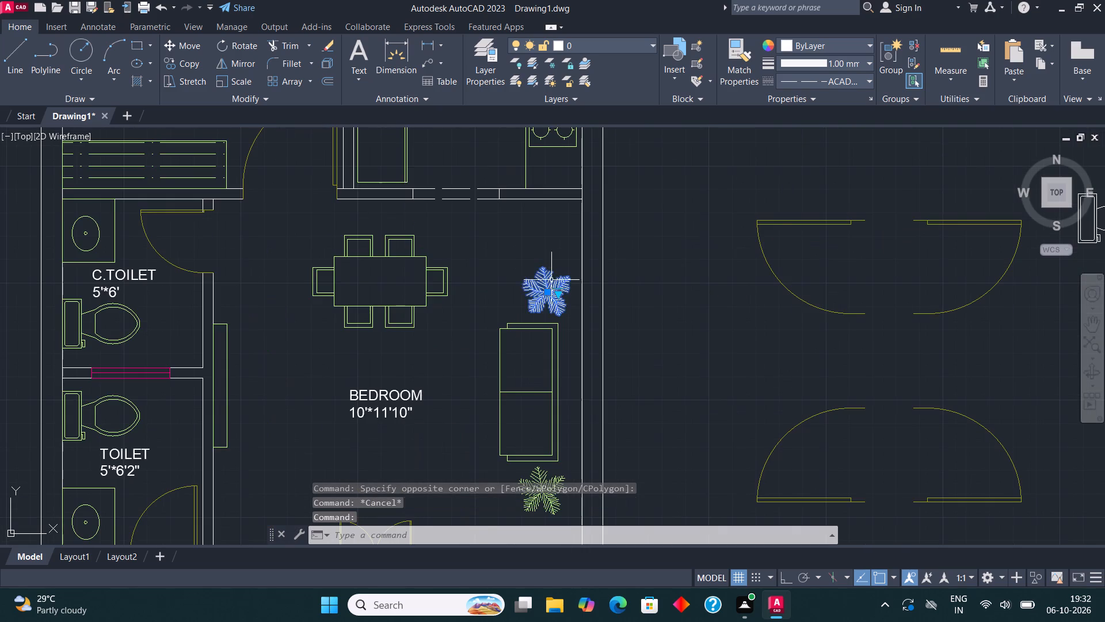
scroll(567, 227, "down", 1)
scroll(571, 413, "up", 1)
left_click(535, 374)
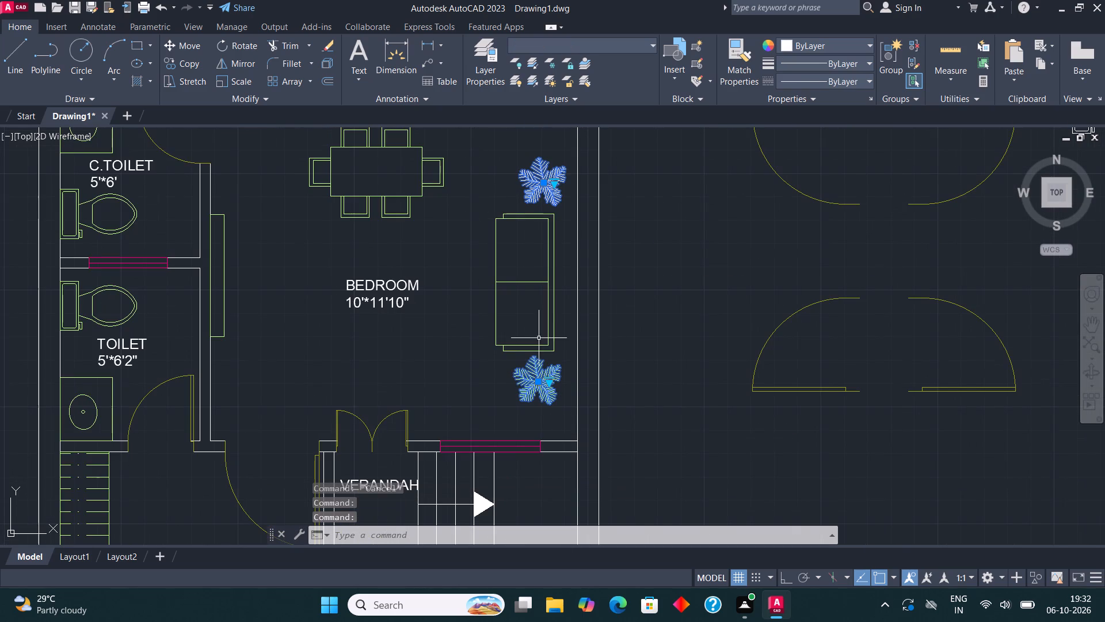
left_click(569, 42)
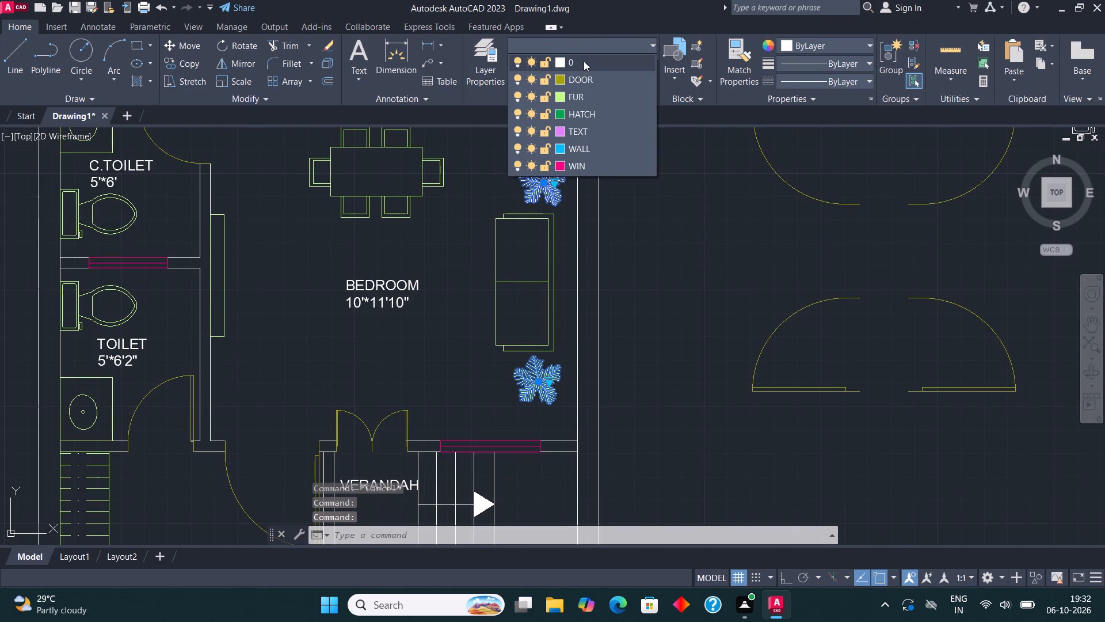
left_click(576, 116)
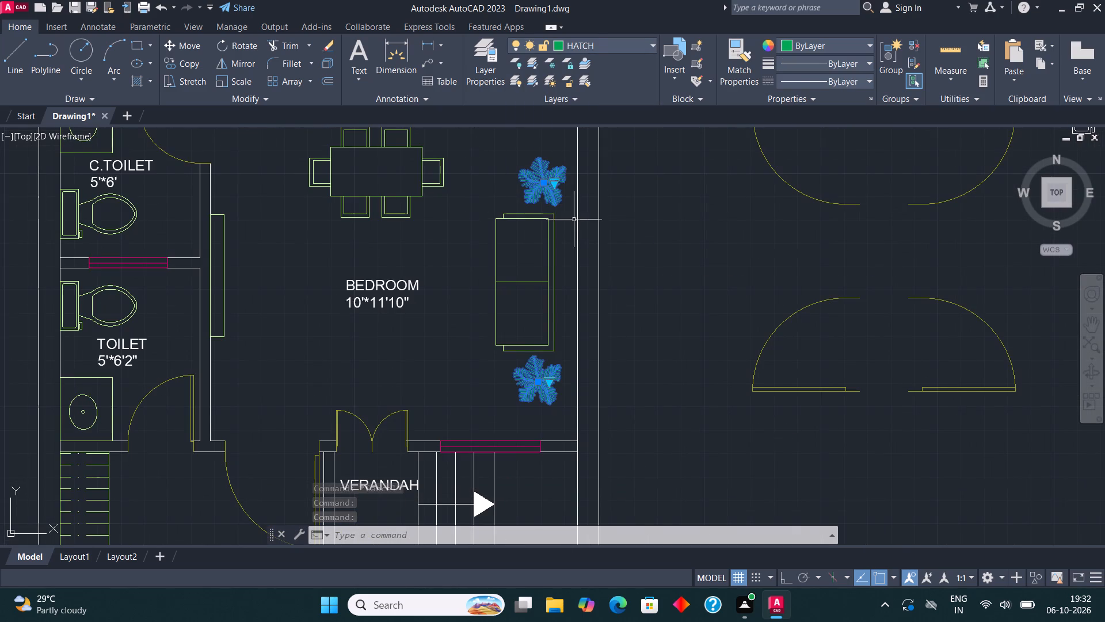
key("Escape")
Make HATCH the current layer and fill the planters area with a solid hatch.
scroll(598, 221, "down", 3)
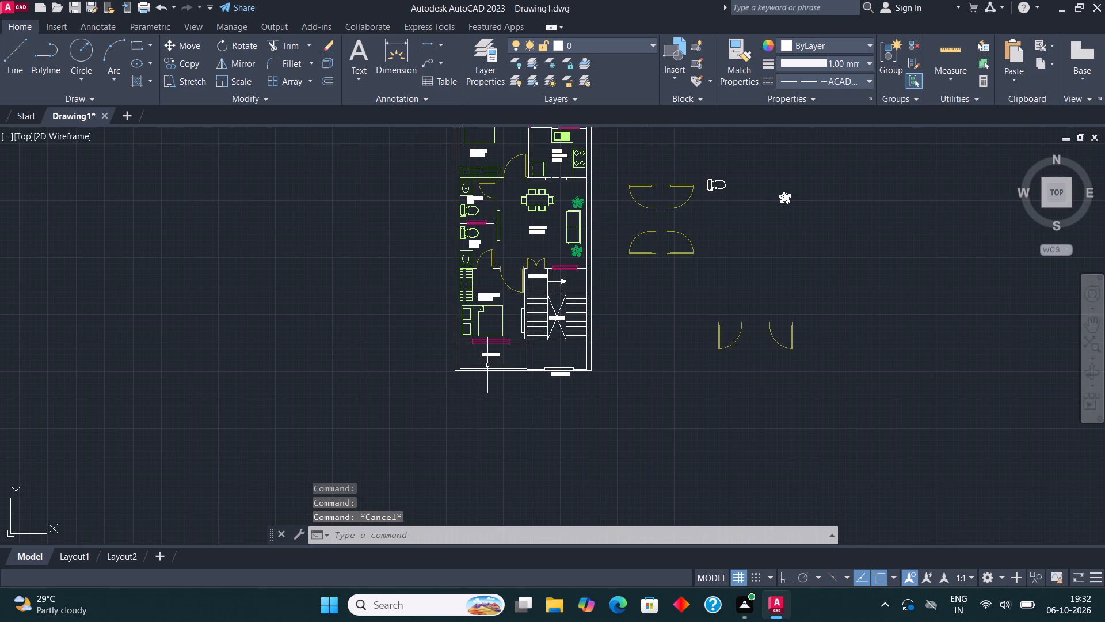
scroll(491, 354, "up", 4)
scroll(494, 347, "down", 1)
middle_click_drag(450, 254, 445, 201)
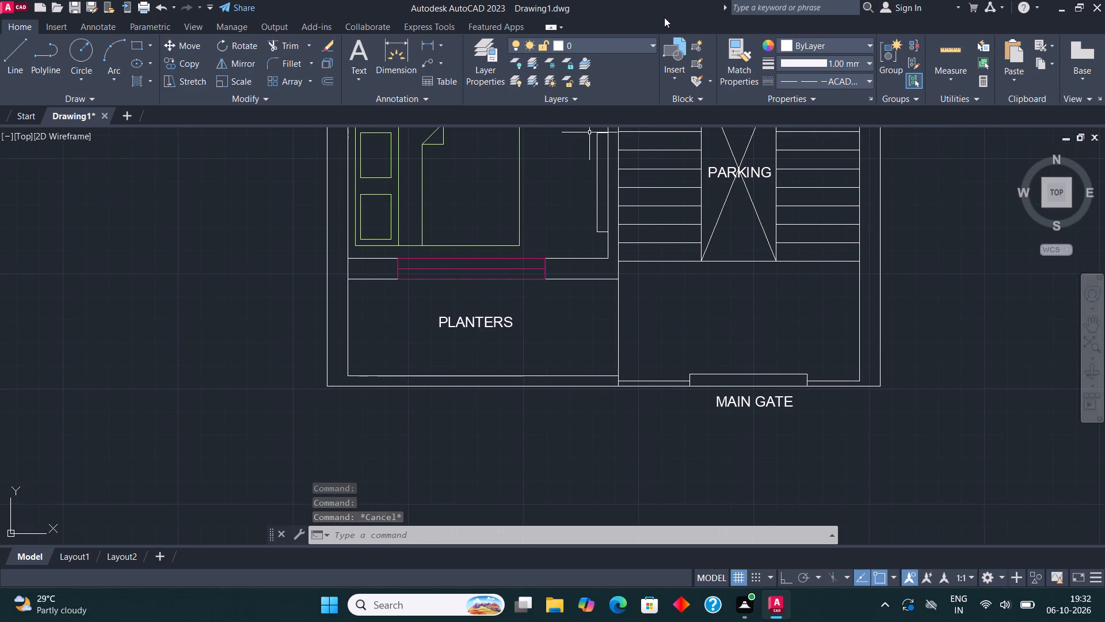
left_click(586, 43)
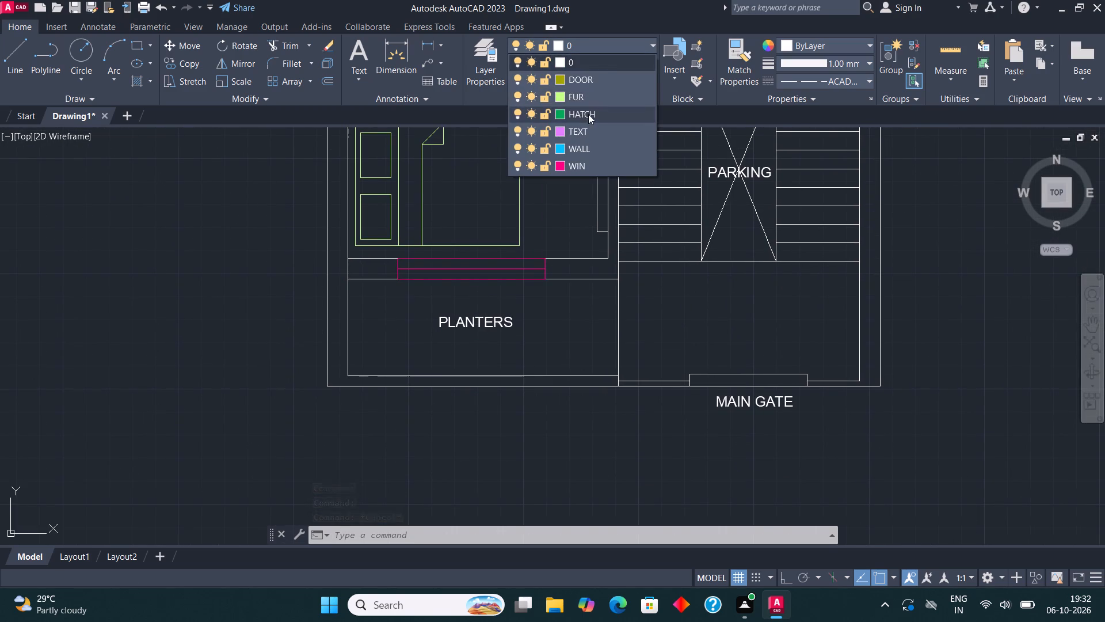
left_click(588, 114)
key("h")
key("Return")
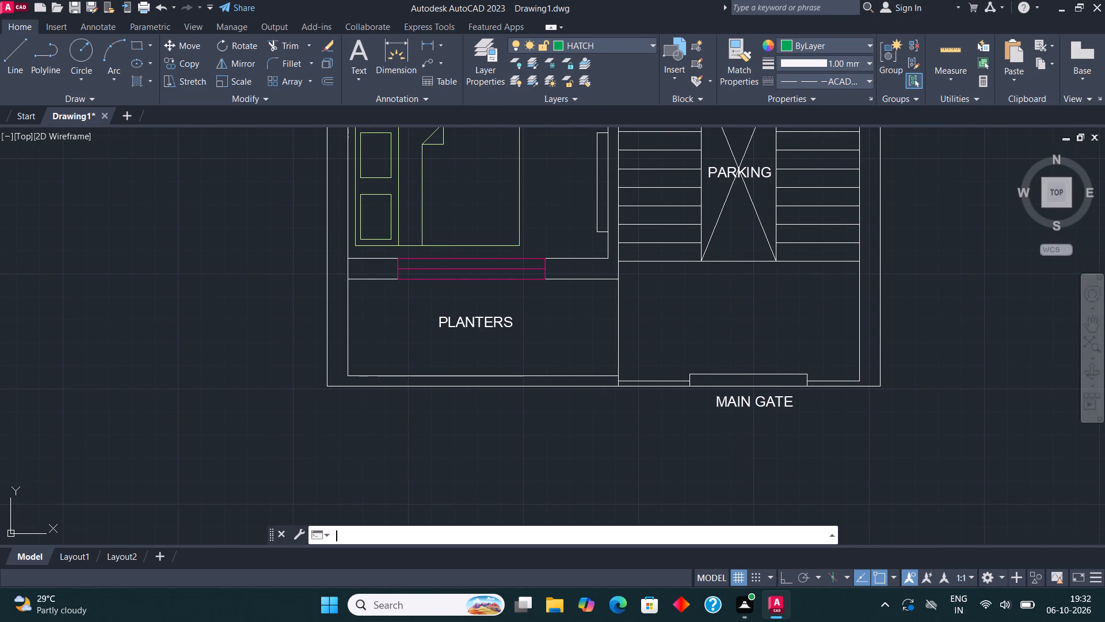
left_click(416, 329)
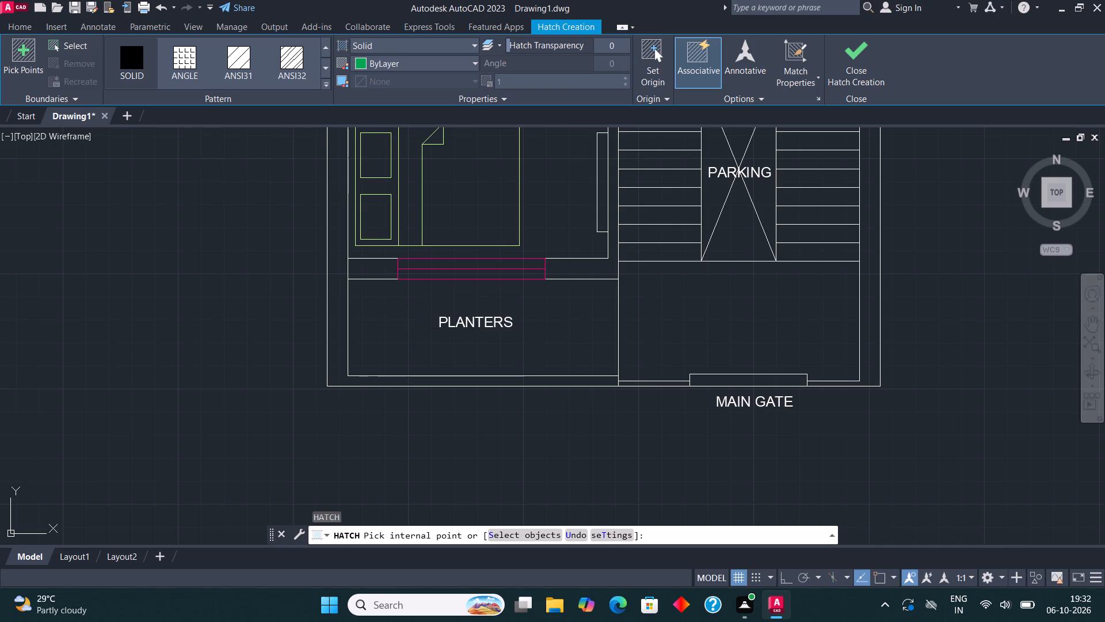
left_click(846, 50)
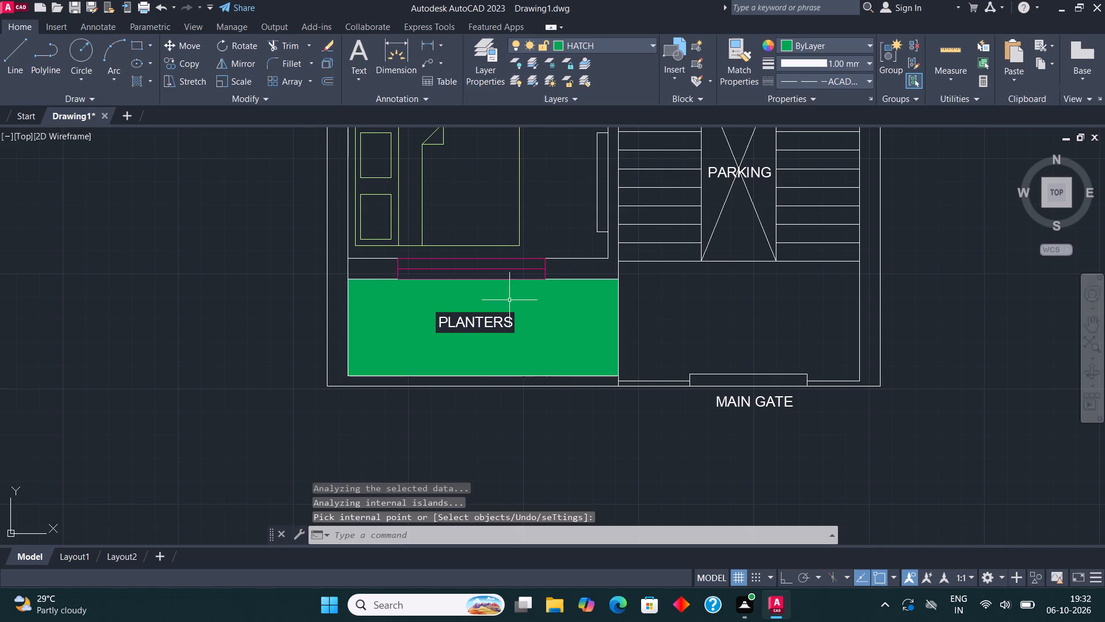
Assign all the room labels and other text in the plan to the TEXT layer by selecting objects similar to the north bedroom label.
scroll(464, 332, "down", 3)
middle_click_drag(540, 233, 509, 350)
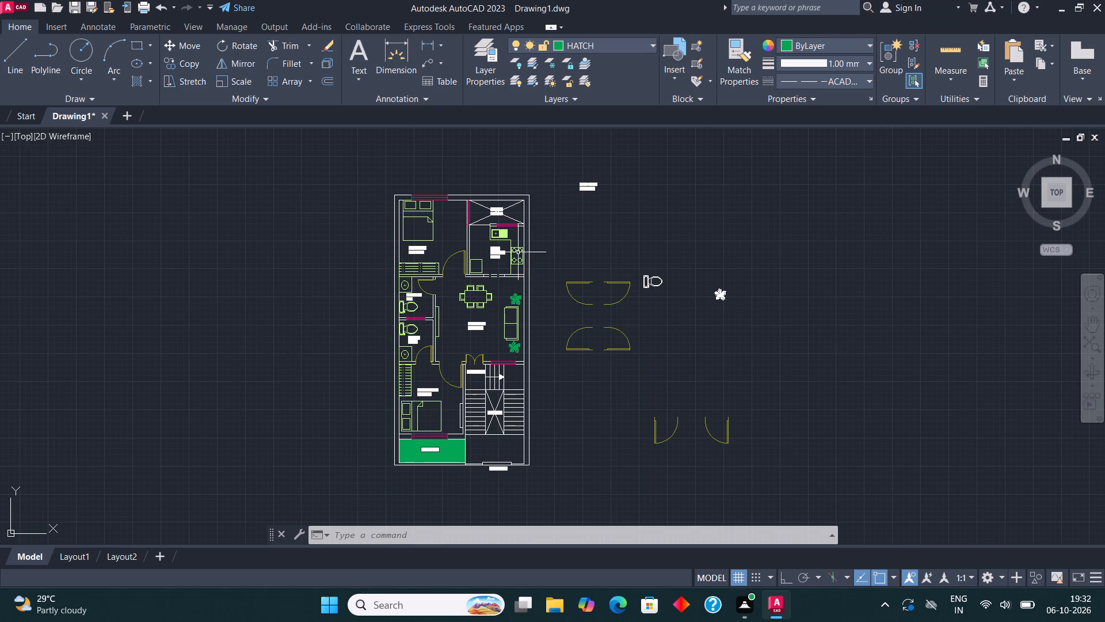
middle_click_drag(524, 147, 449, 242)
scroll(340, 349, "up", 4)
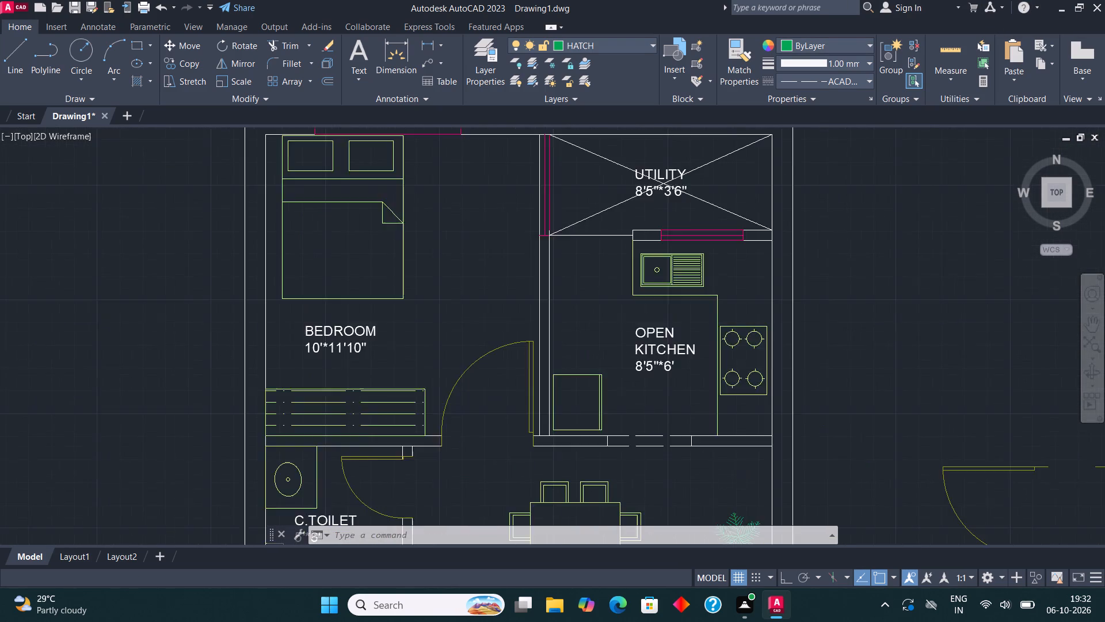
left_click(342, 325)
right_click(344, 324)
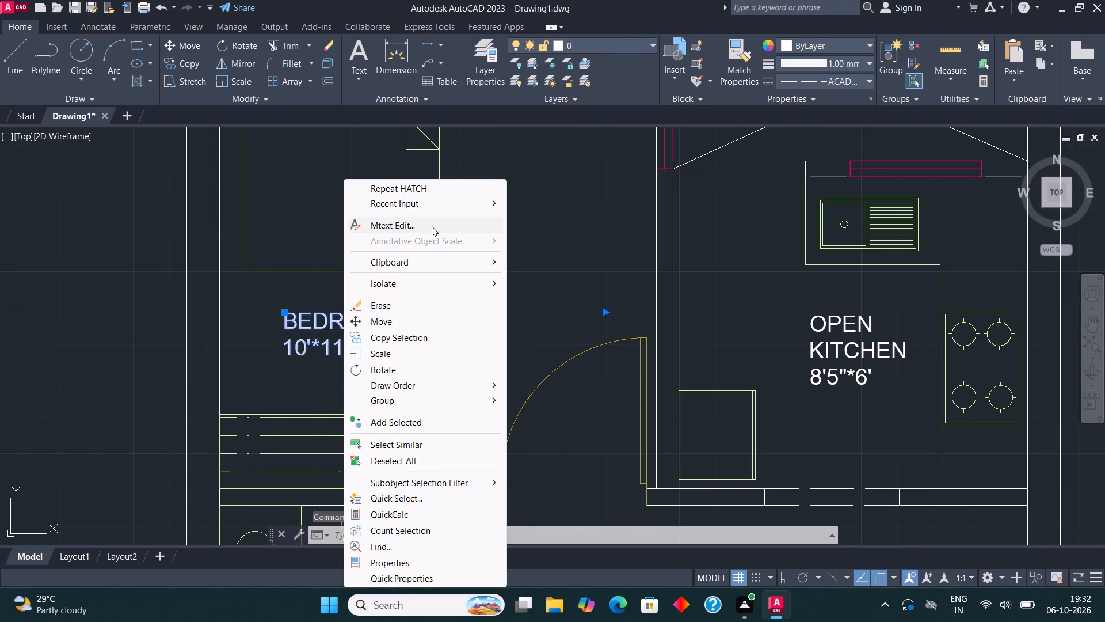
left_click(405, 446)
left_click(608, 40)
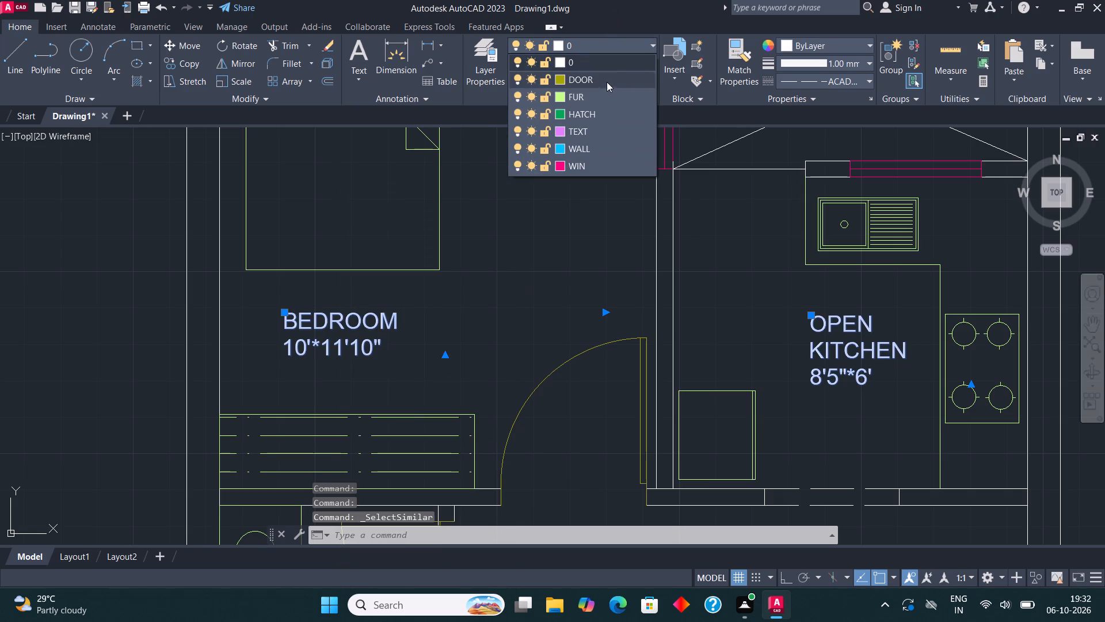
left_click(589, 134)
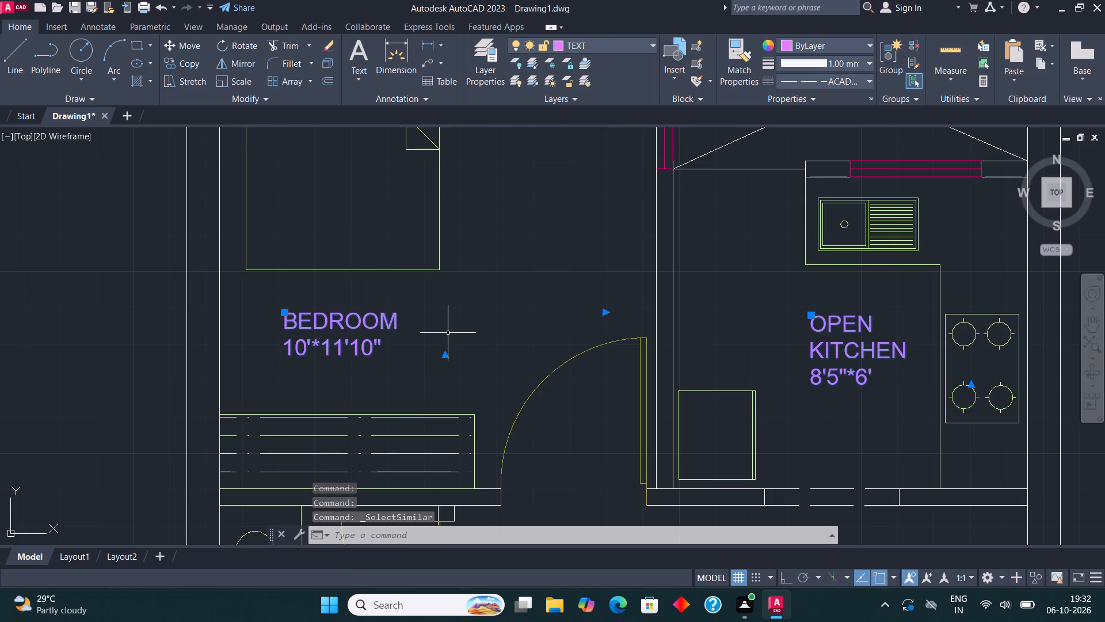
key("Escape")
Make WALL the current layer.
scroll(416, 351, "down", 2)
middle_click_drag(510, 215, 459, 232)
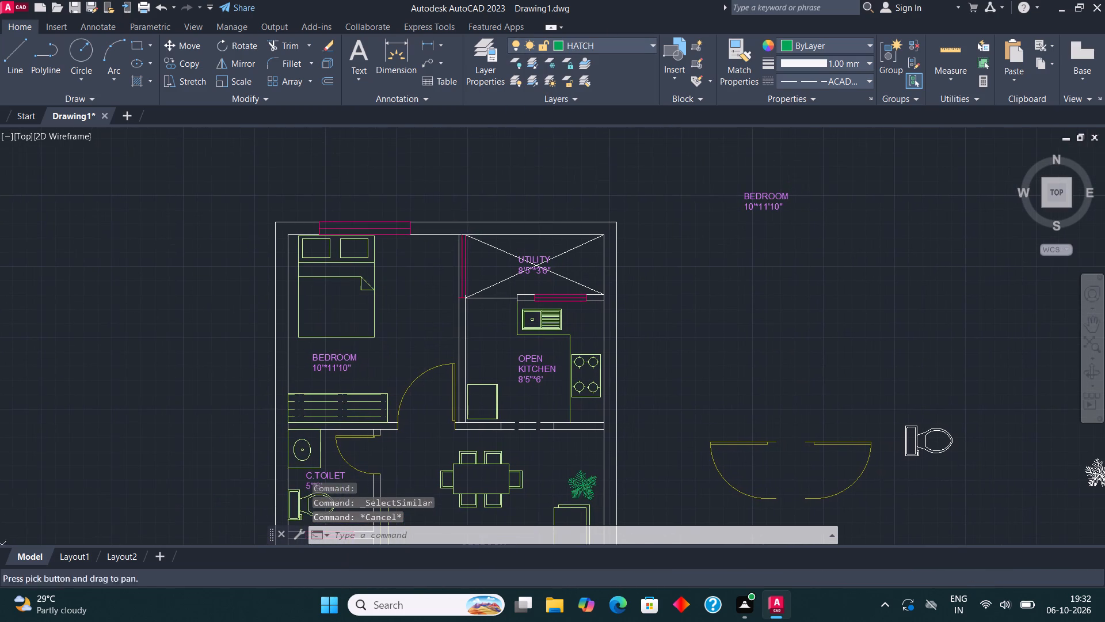
middle_click_drag(277, 234, 329, 238)
scroll(349, 214, "up", 2)
left_click(603, 43)
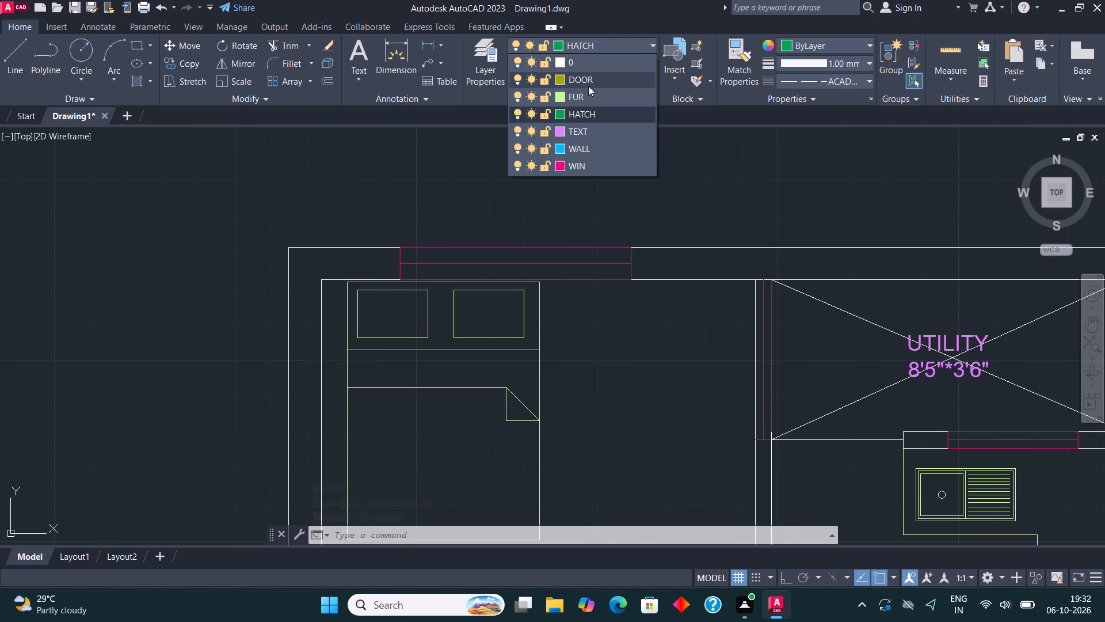
left_click(586, 150)
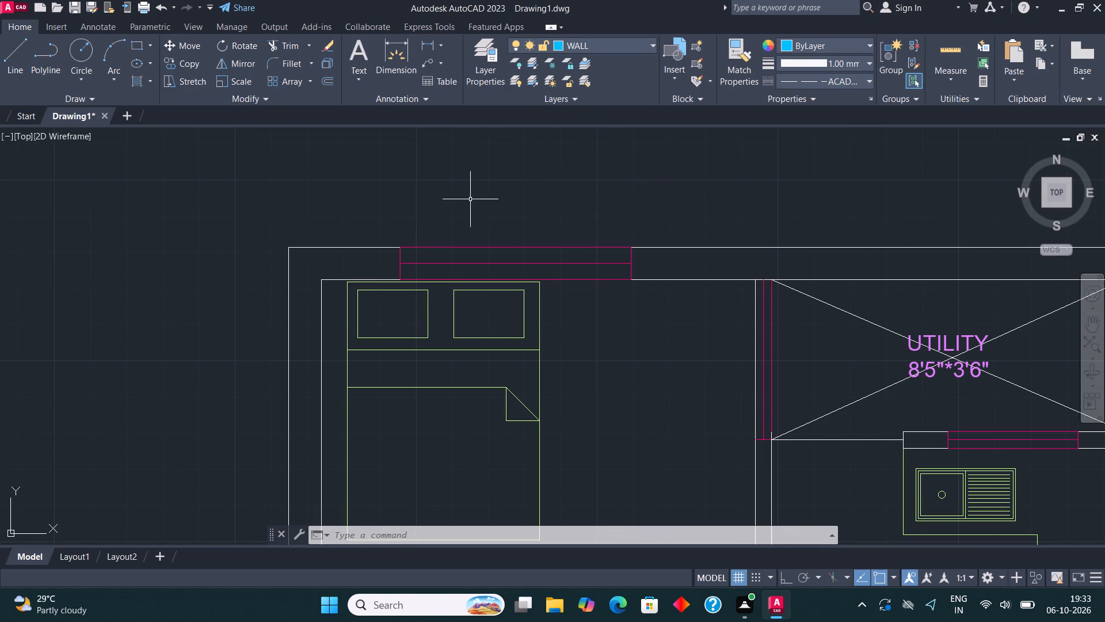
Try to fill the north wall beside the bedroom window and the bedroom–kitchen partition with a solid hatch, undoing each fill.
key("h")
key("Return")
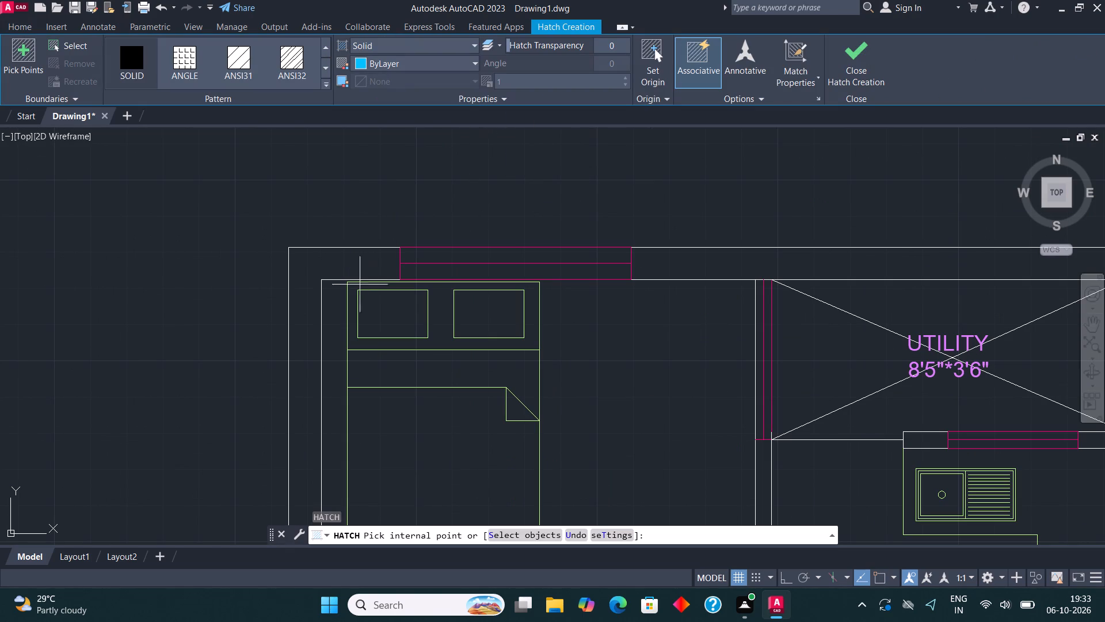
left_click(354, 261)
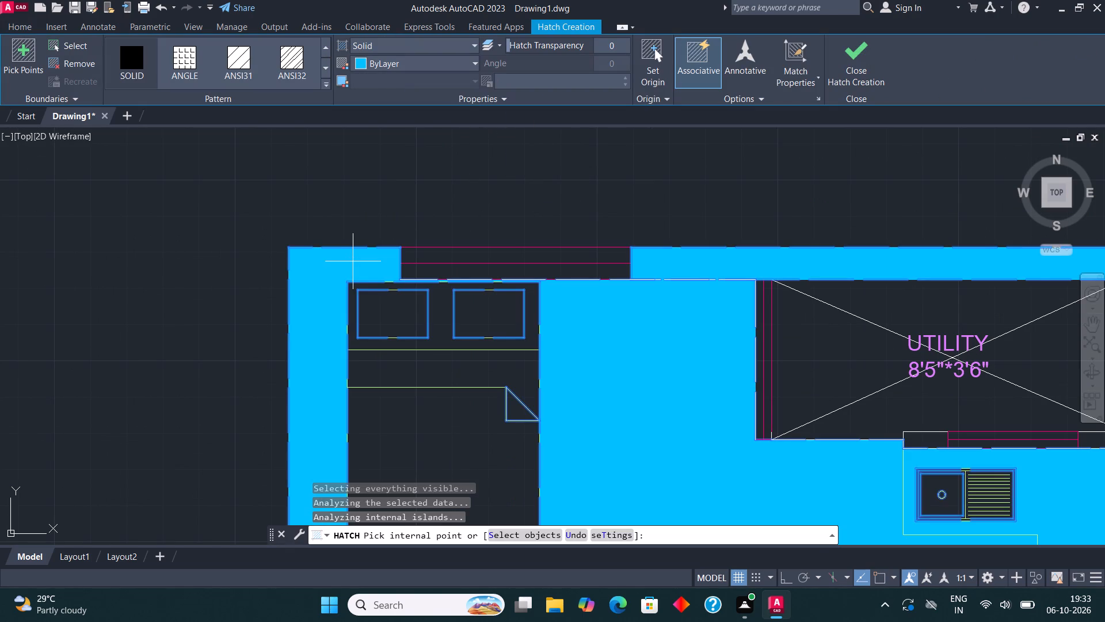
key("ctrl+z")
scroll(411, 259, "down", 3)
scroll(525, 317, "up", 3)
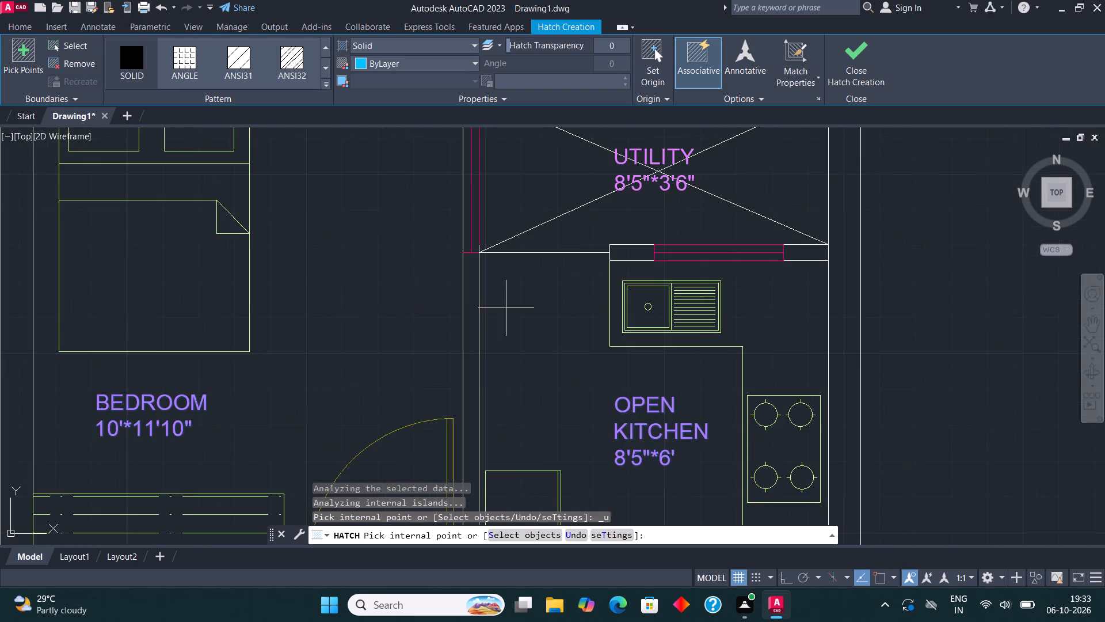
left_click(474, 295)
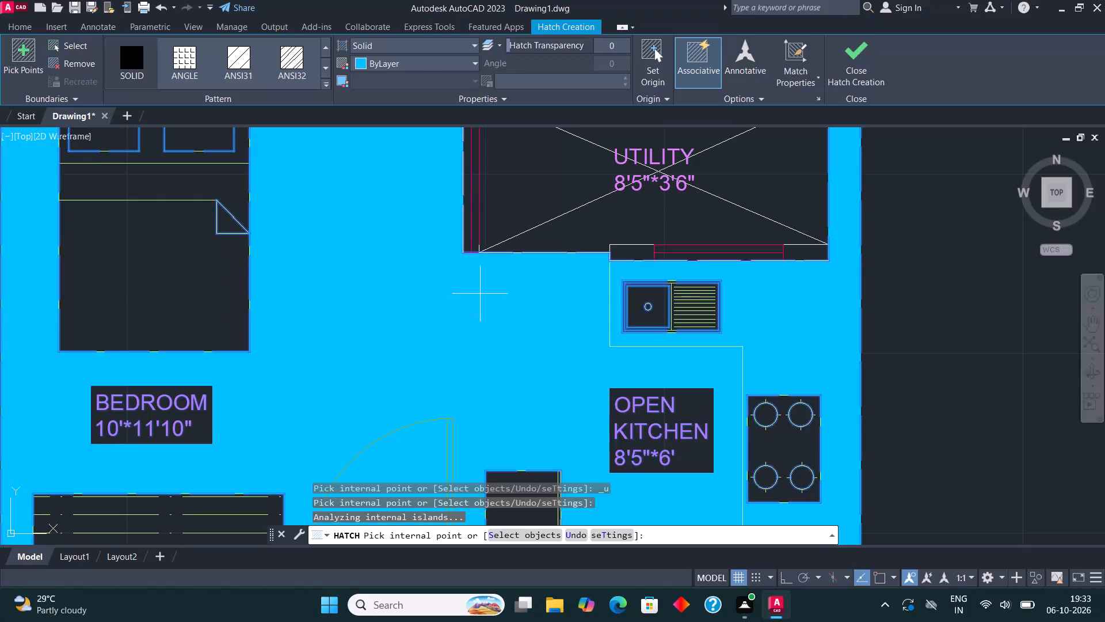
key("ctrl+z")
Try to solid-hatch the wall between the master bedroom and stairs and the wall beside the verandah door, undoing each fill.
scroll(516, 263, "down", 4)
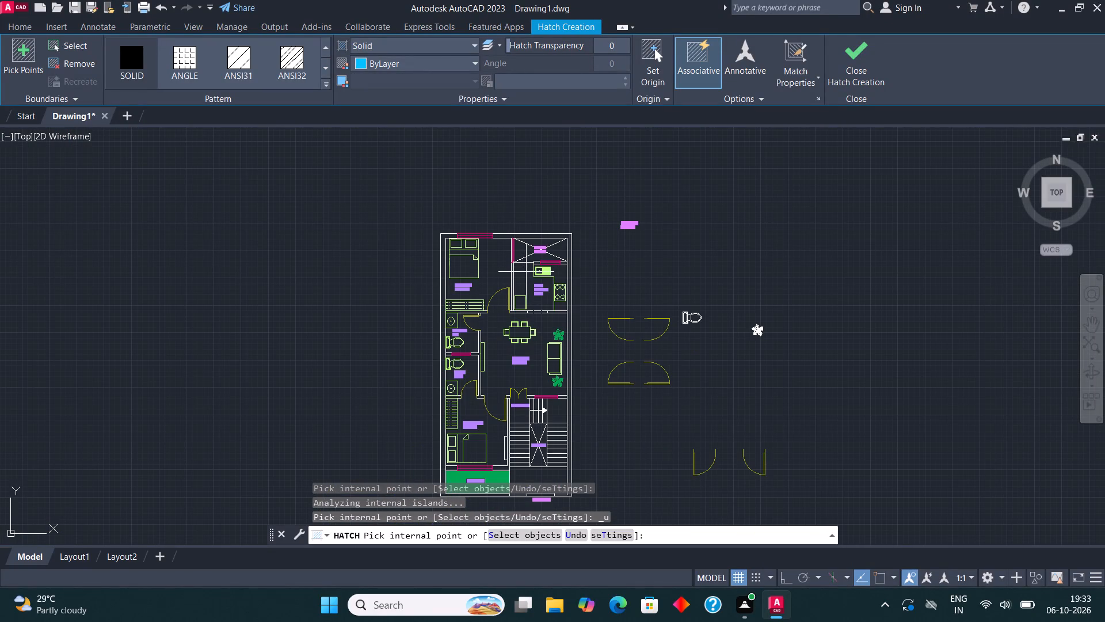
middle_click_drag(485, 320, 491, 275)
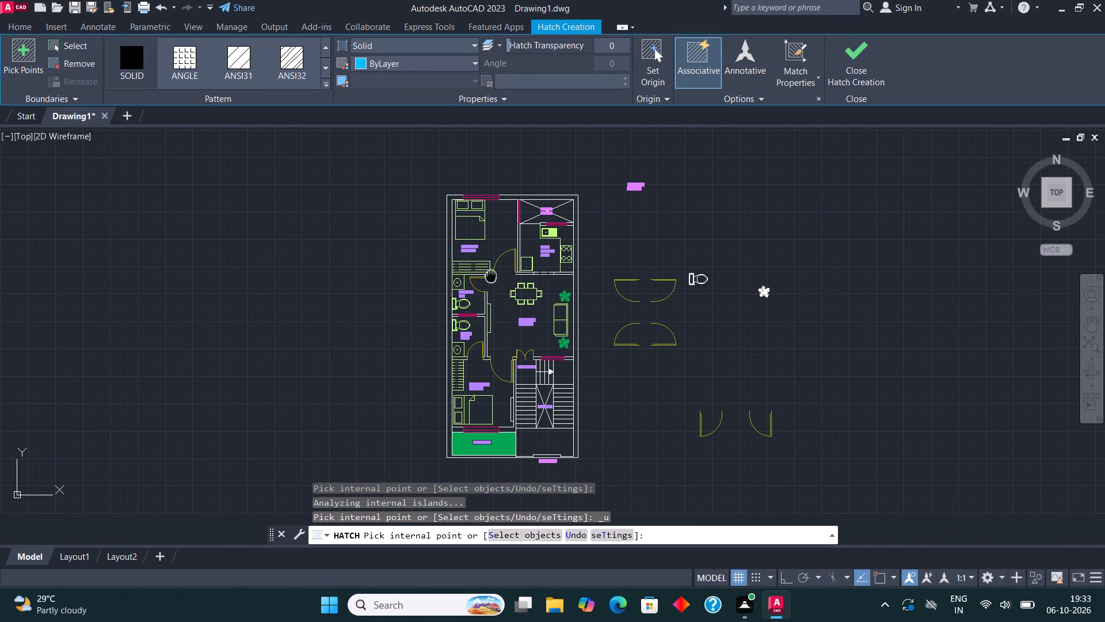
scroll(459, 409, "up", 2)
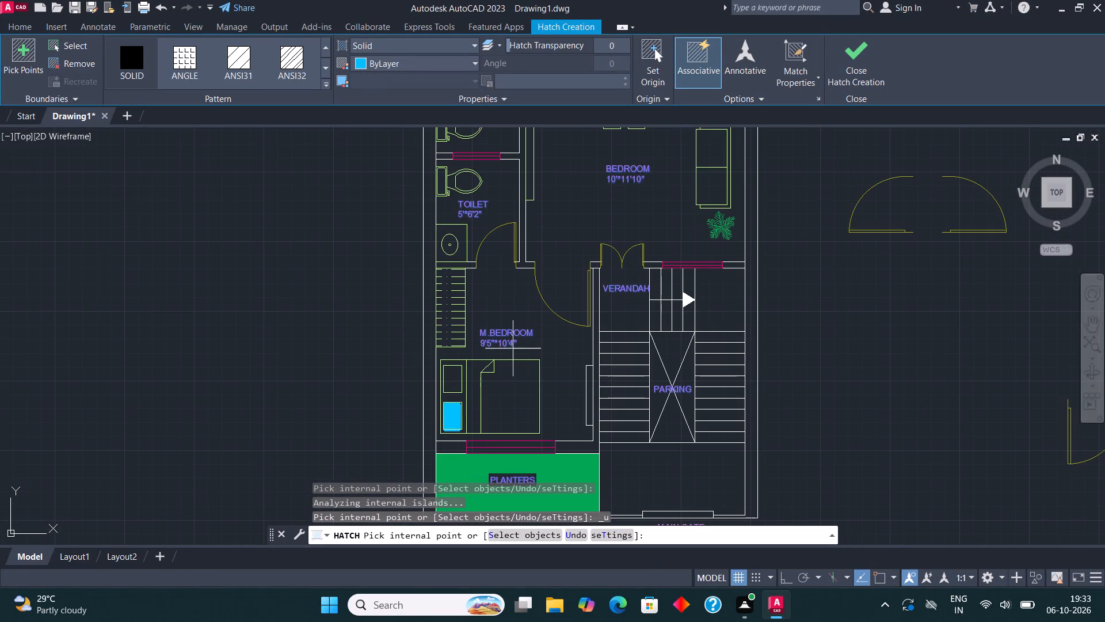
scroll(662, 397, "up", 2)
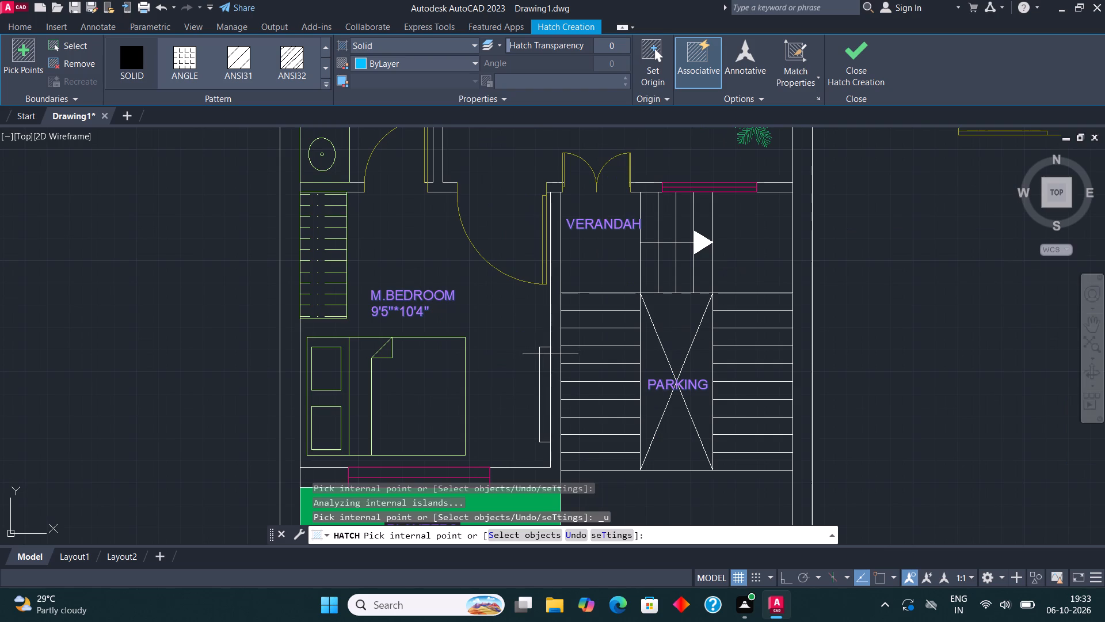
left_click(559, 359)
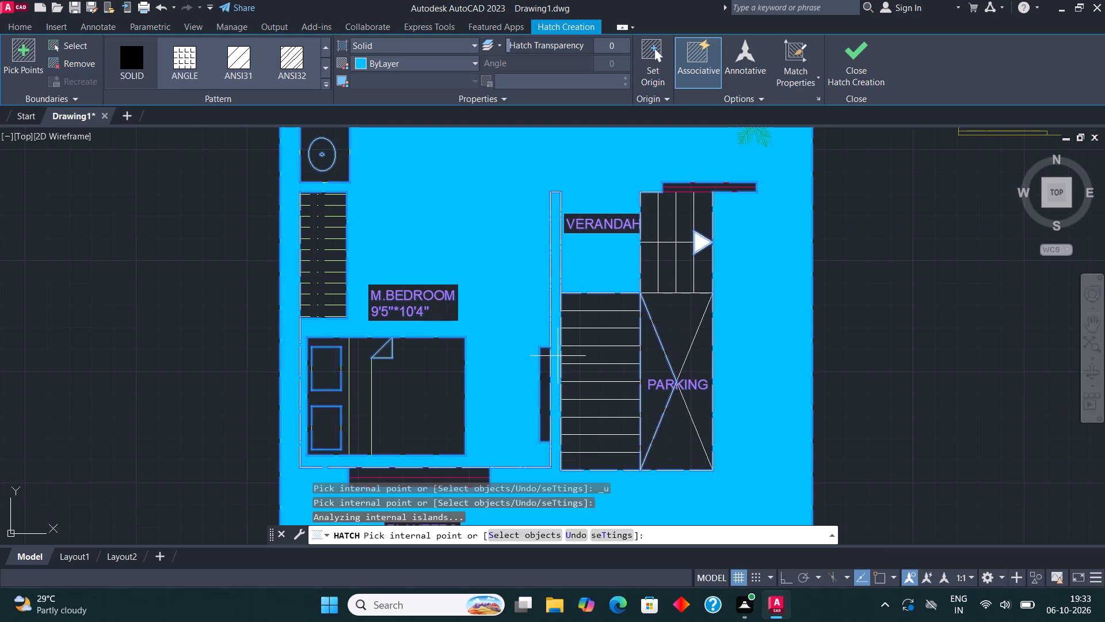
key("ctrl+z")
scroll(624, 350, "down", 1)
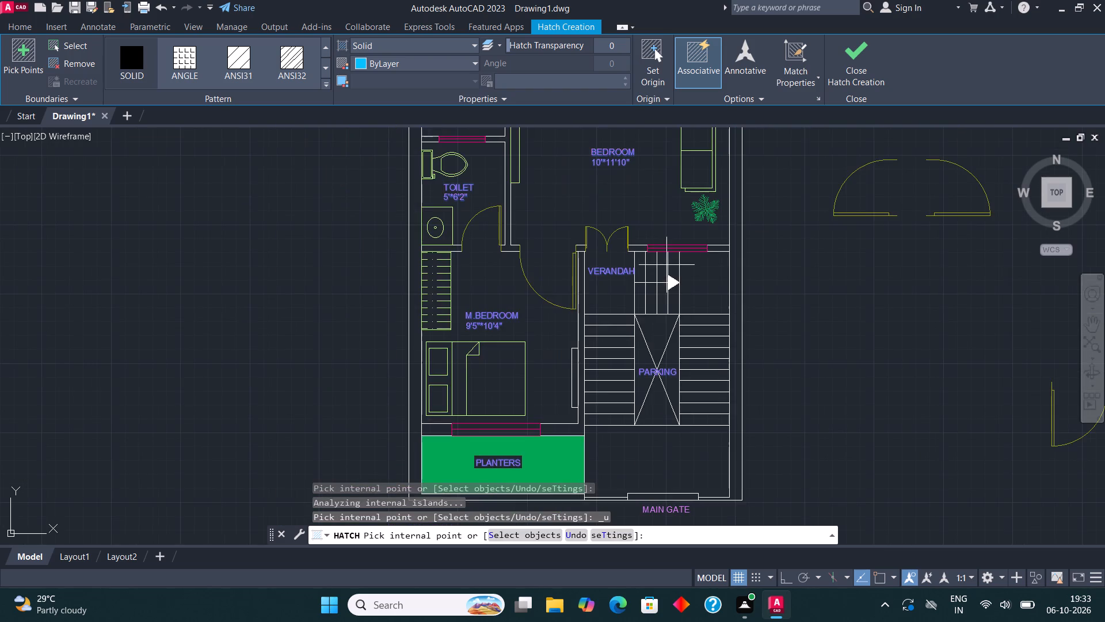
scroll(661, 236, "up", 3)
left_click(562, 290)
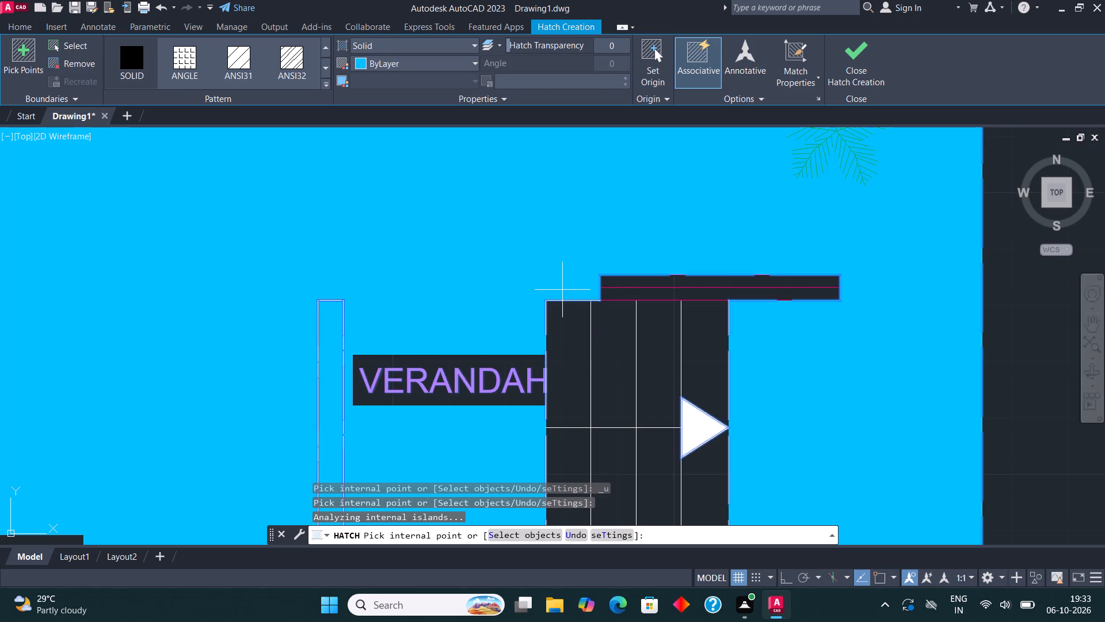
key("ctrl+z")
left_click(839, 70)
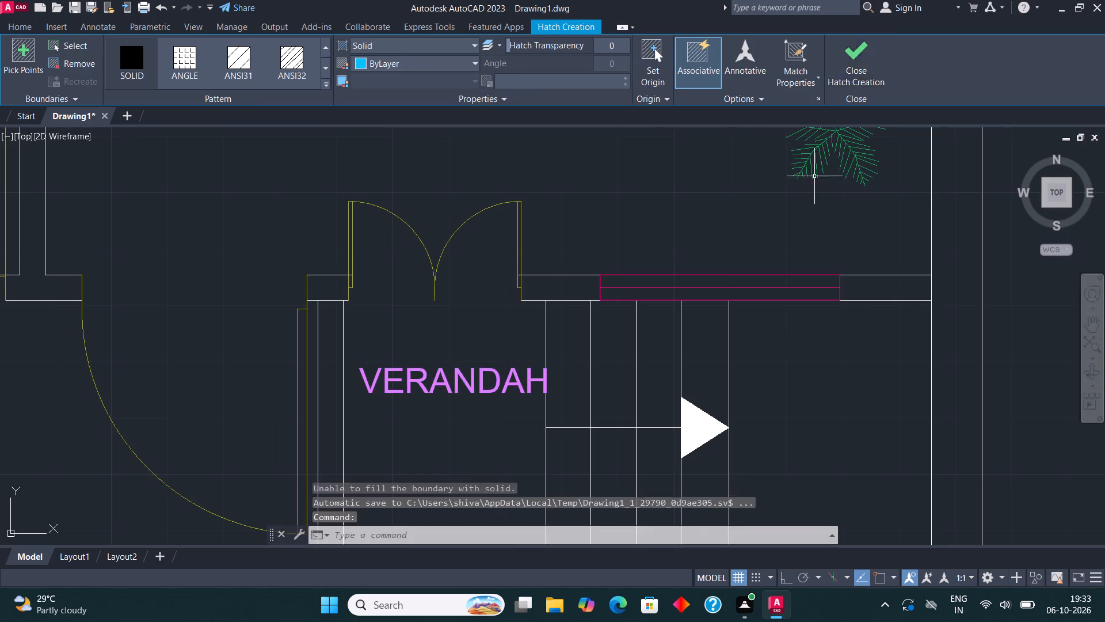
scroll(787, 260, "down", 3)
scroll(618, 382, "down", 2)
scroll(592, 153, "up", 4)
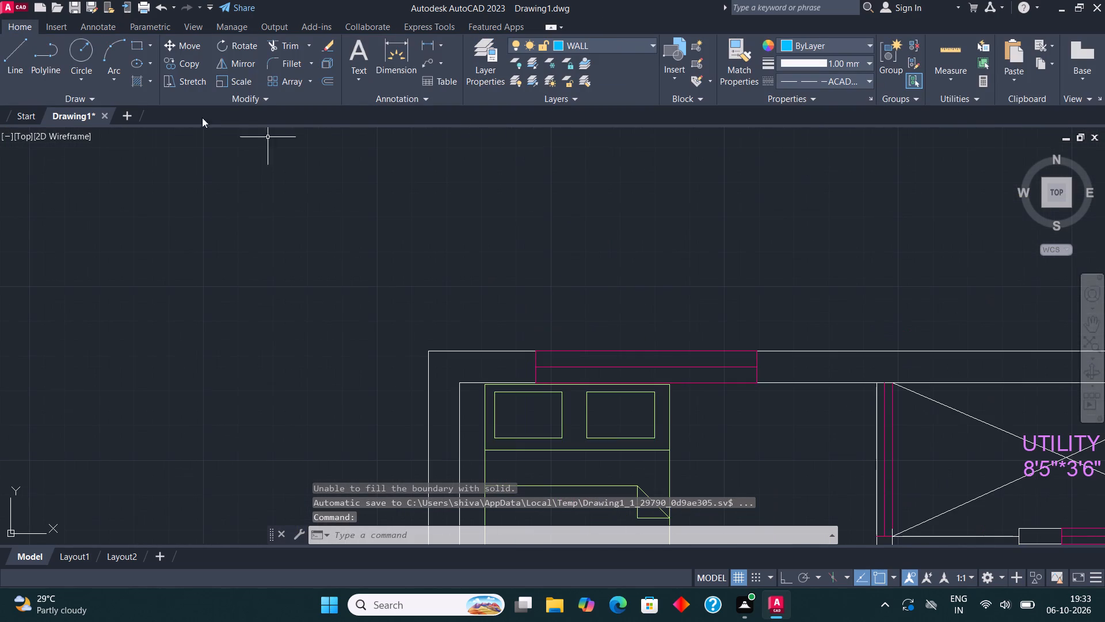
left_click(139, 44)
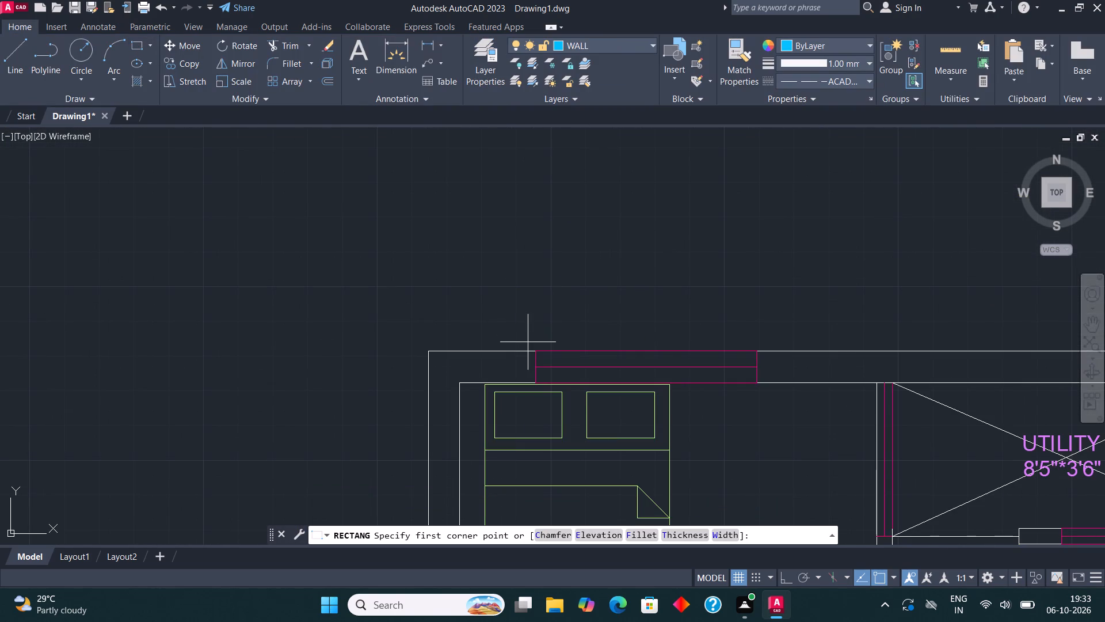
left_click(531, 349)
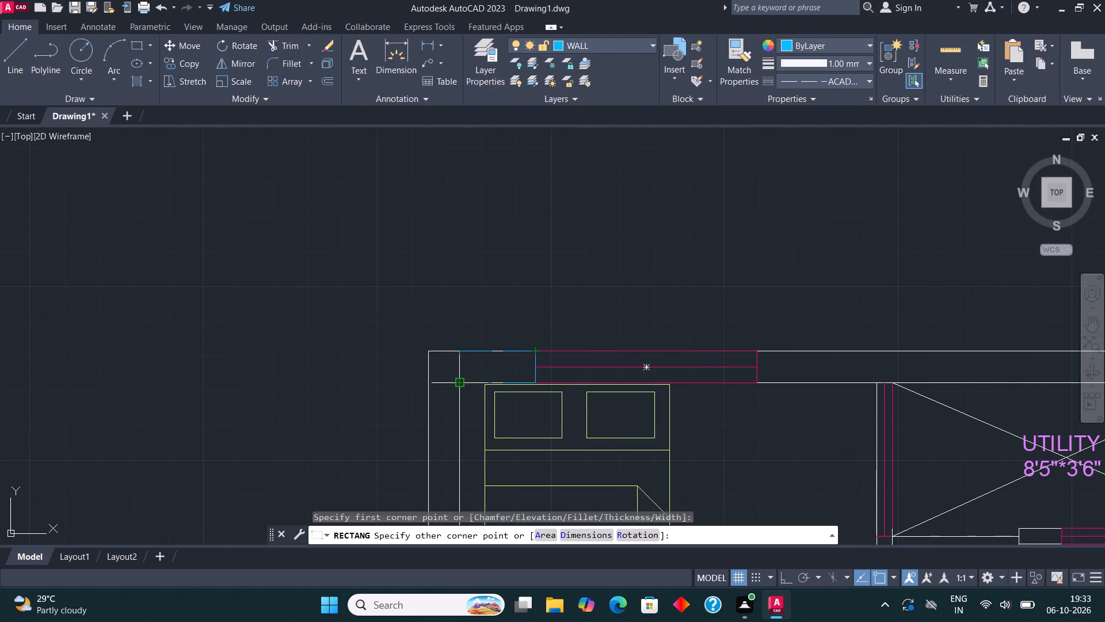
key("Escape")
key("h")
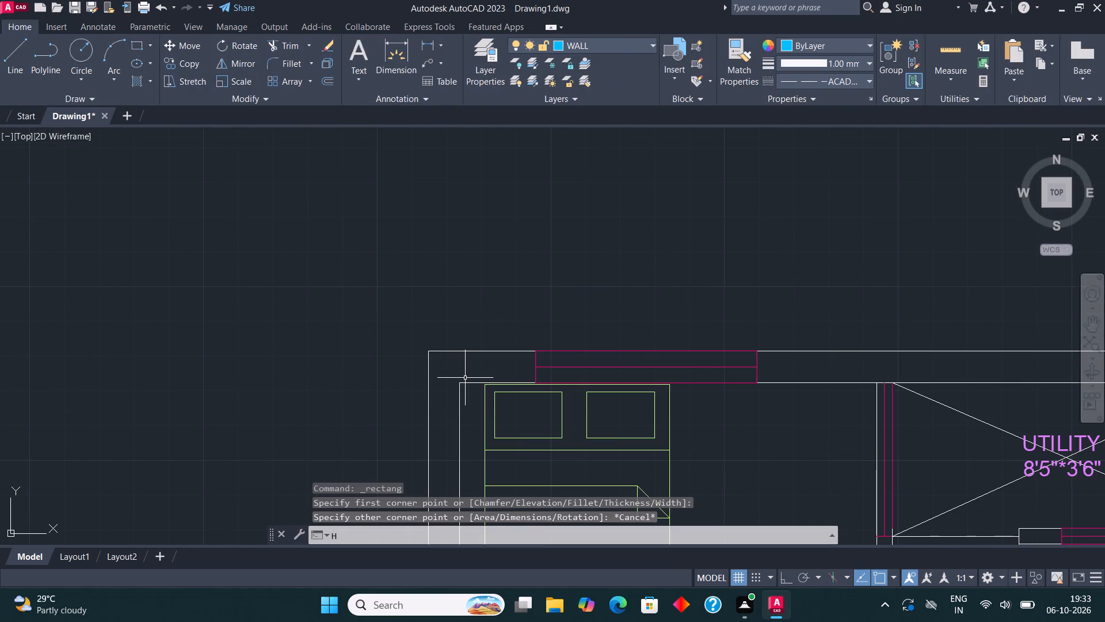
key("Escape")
Set ByLayer as the current linetype in the Linetype Manager.
type("LI")
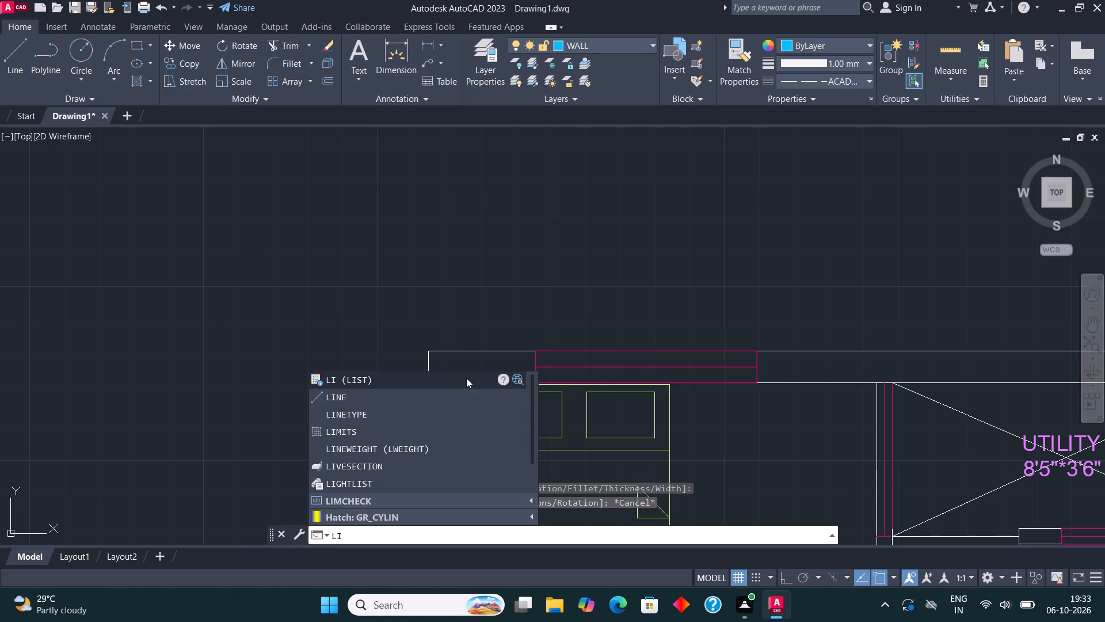
key("n")
left_click(368, 397)
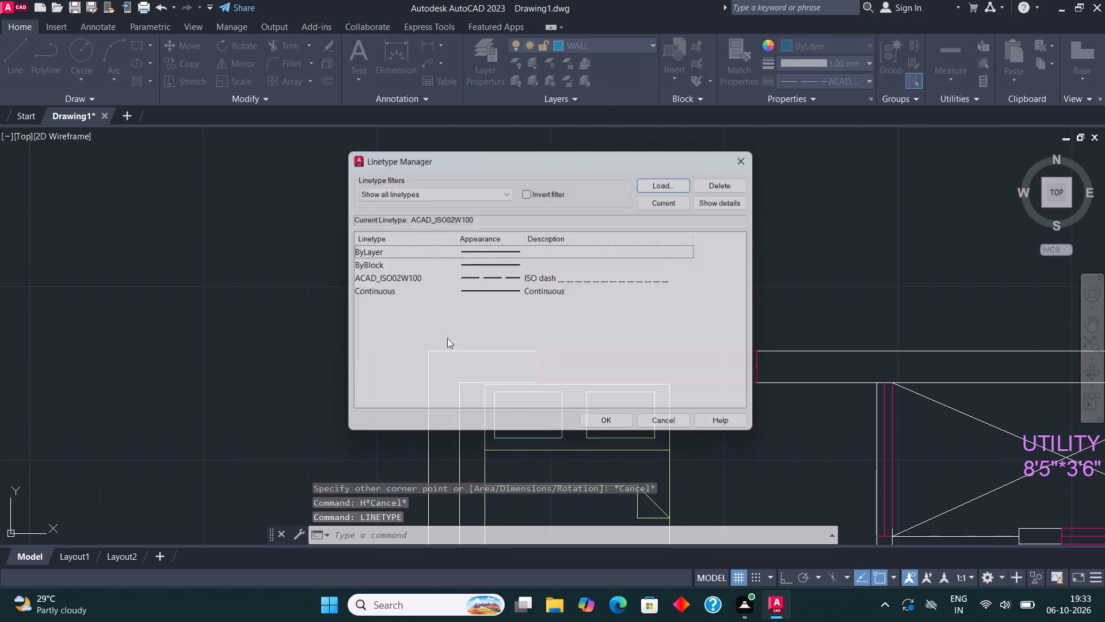
left_click(511, 253)
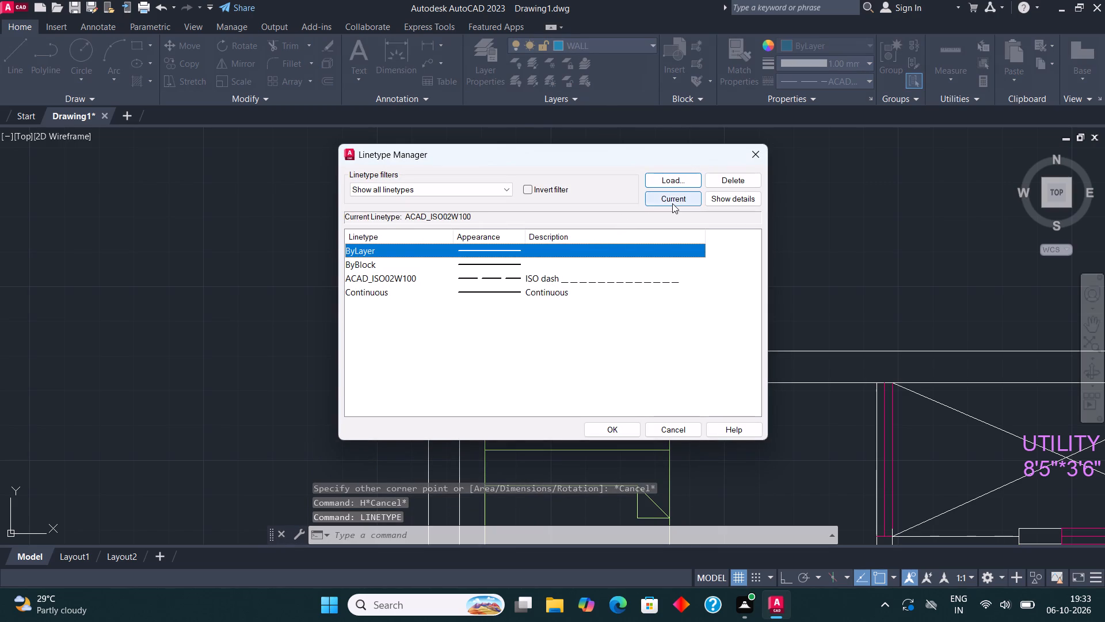
left_click(672, 203)
left_click(608, 427)
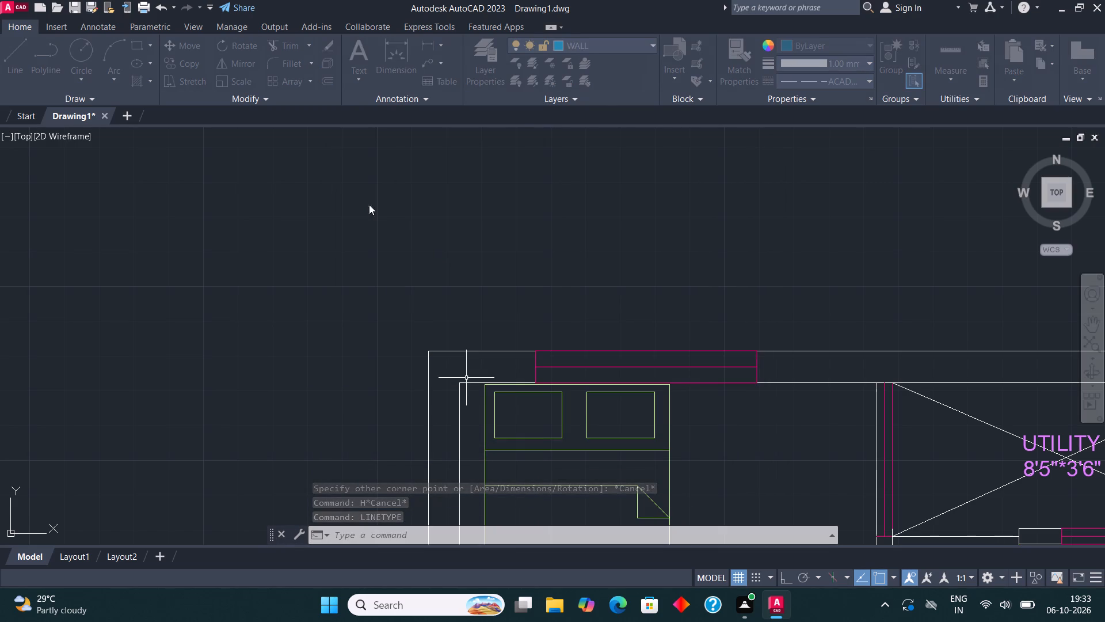
Draw a rectangle over the north wall from the bedroom window's outer west corner to the room's inner northwest corner.
left_click(137, 48)
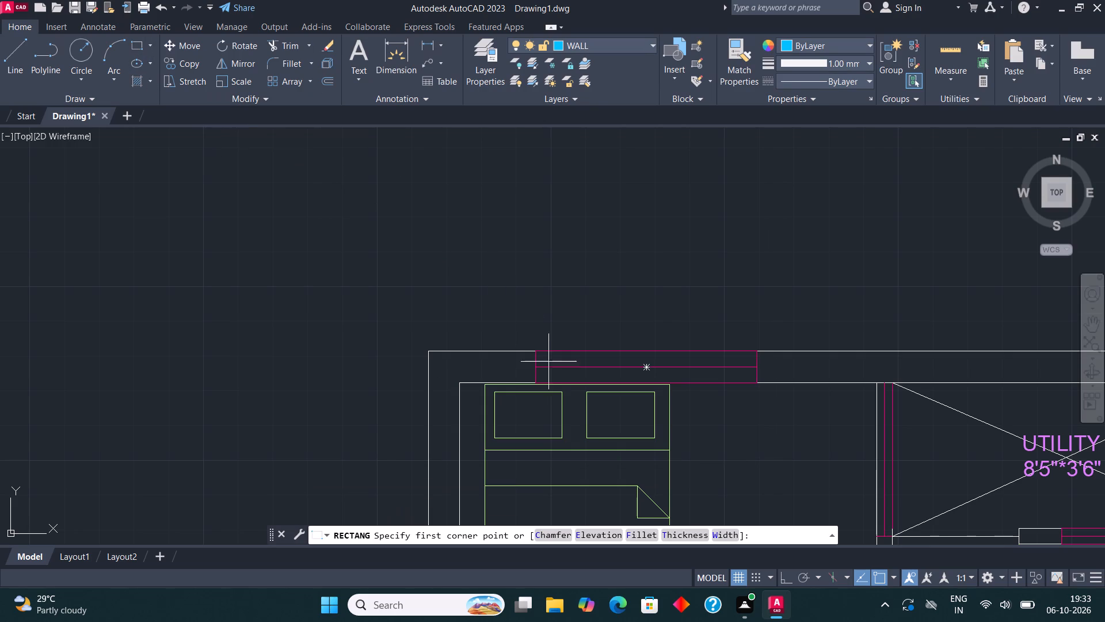
left_click(540, 351)
left_click(456, 380)
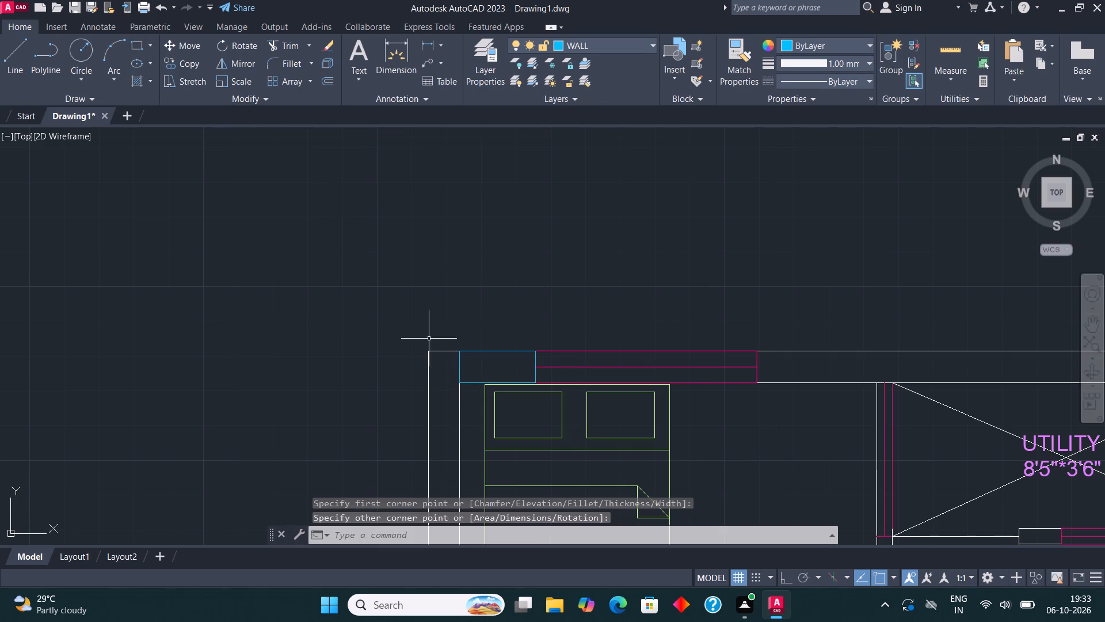
Draw a rectangle over the full west wall from the building's outer northwest corner to the planters area's inner southwest corner.
left_click(136, 39)
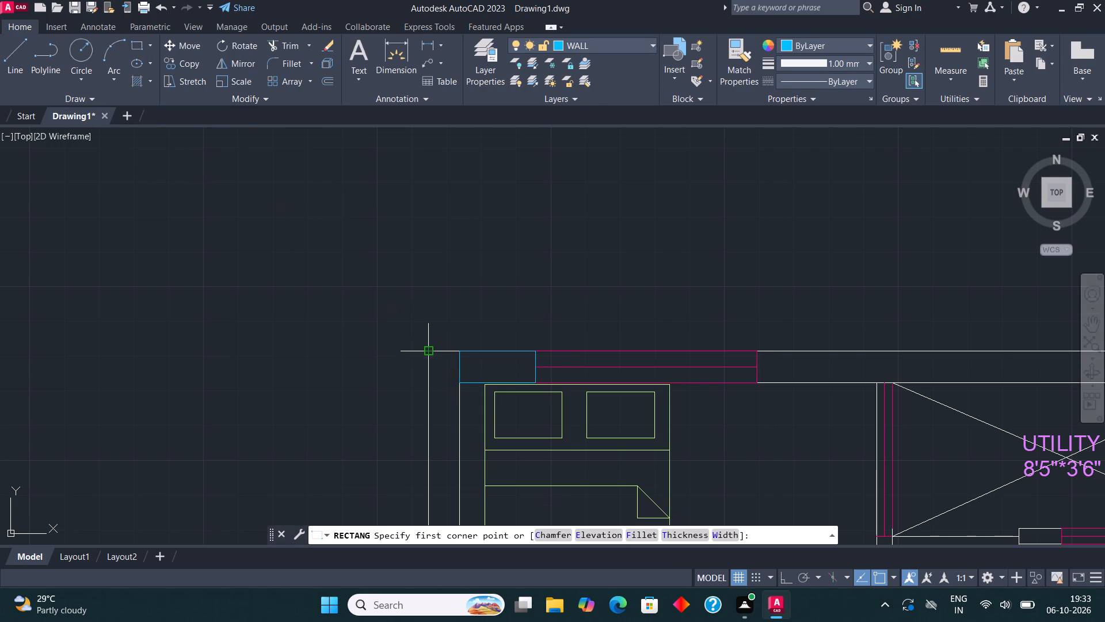
left_click(424, 347)
scroll(455, 270, "down", 4)
scroll(468, 333, "down", 2)
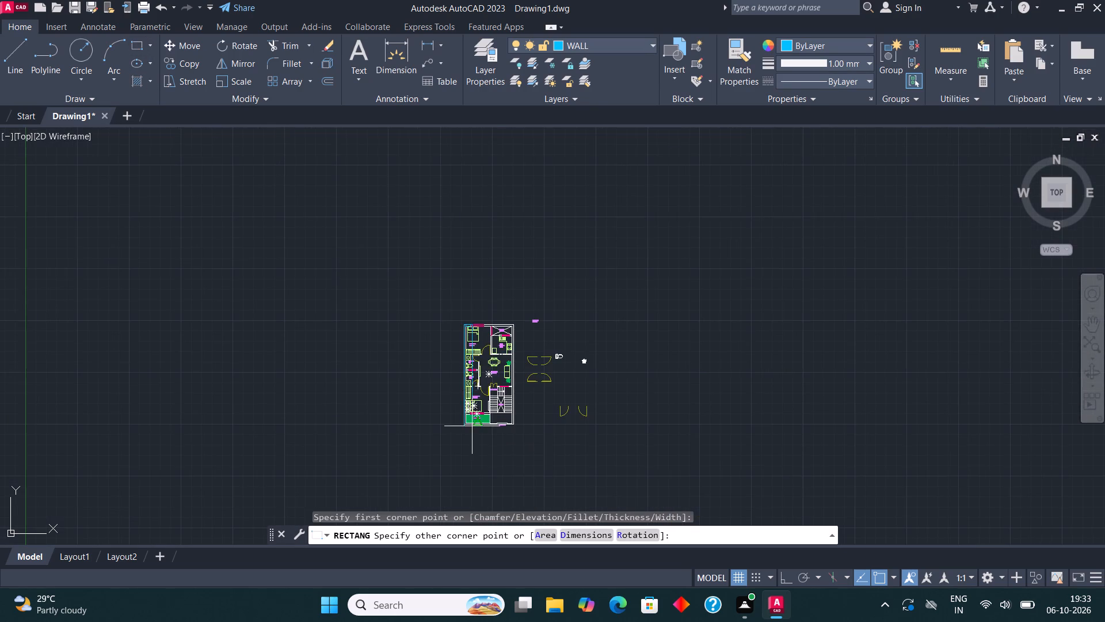
scroll(472, 426, "up", 8)
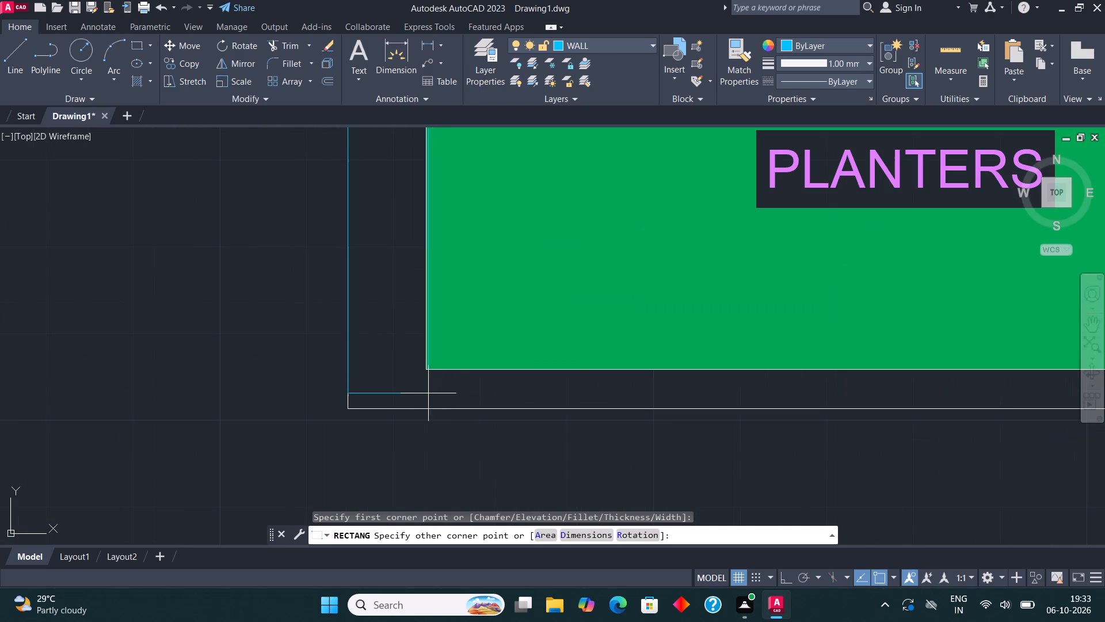
left_click(428, 369)
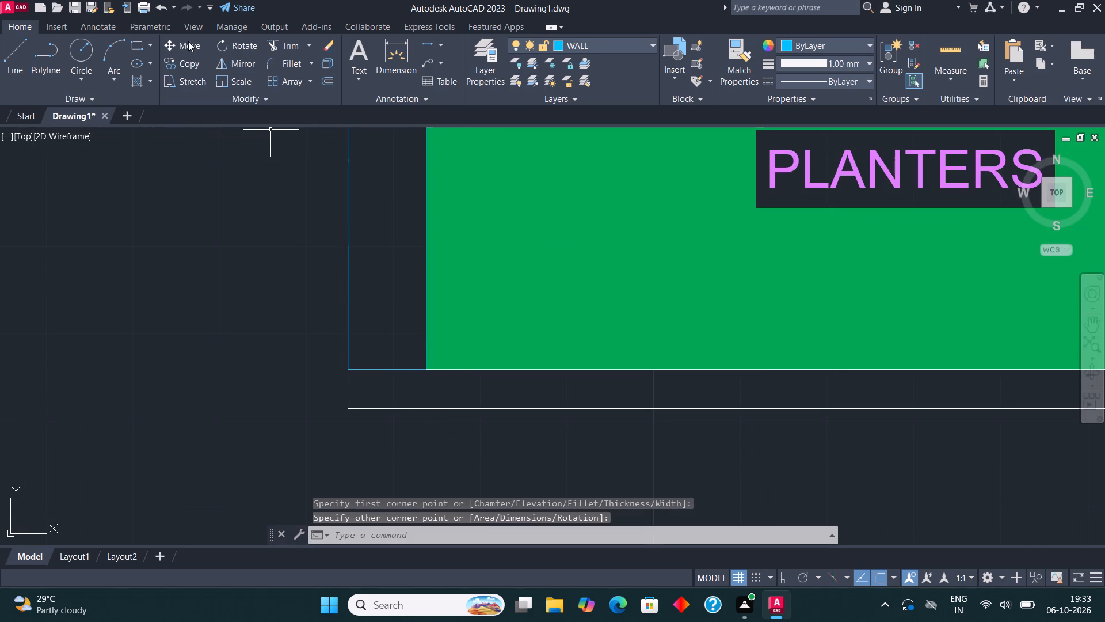
Draw a rectangle over the north wall from the bedroom window's inner east corner to the building's outer northeast corner.
left_click(137, 45)
scroll(424, 420, "down", 2)
scroll(419, 416, "up", 1)
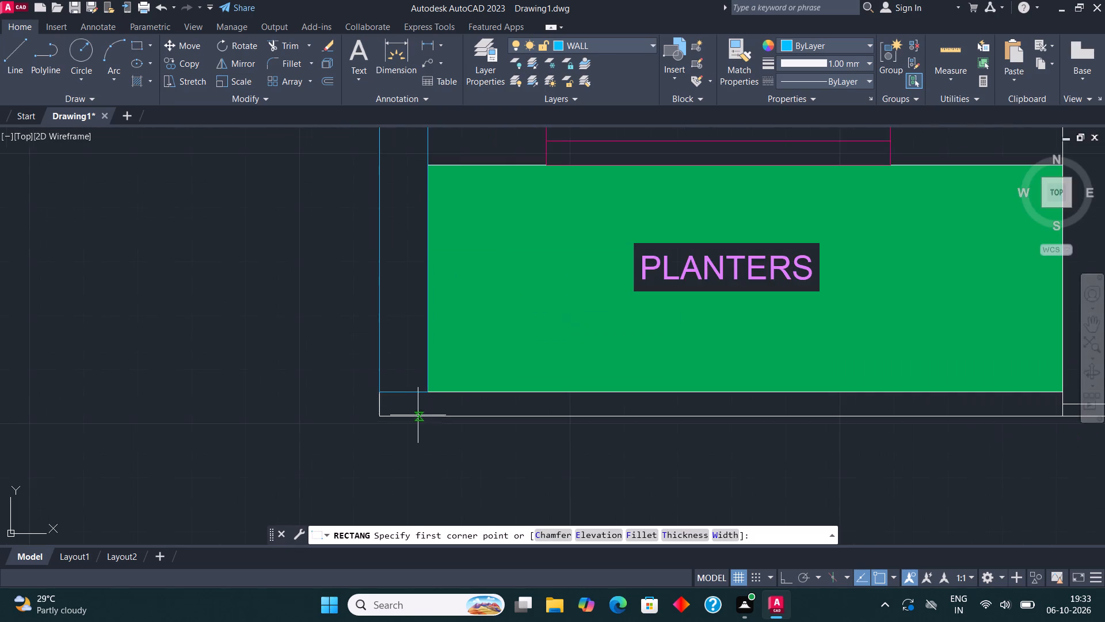
scroll(342, 399, "down", 6)
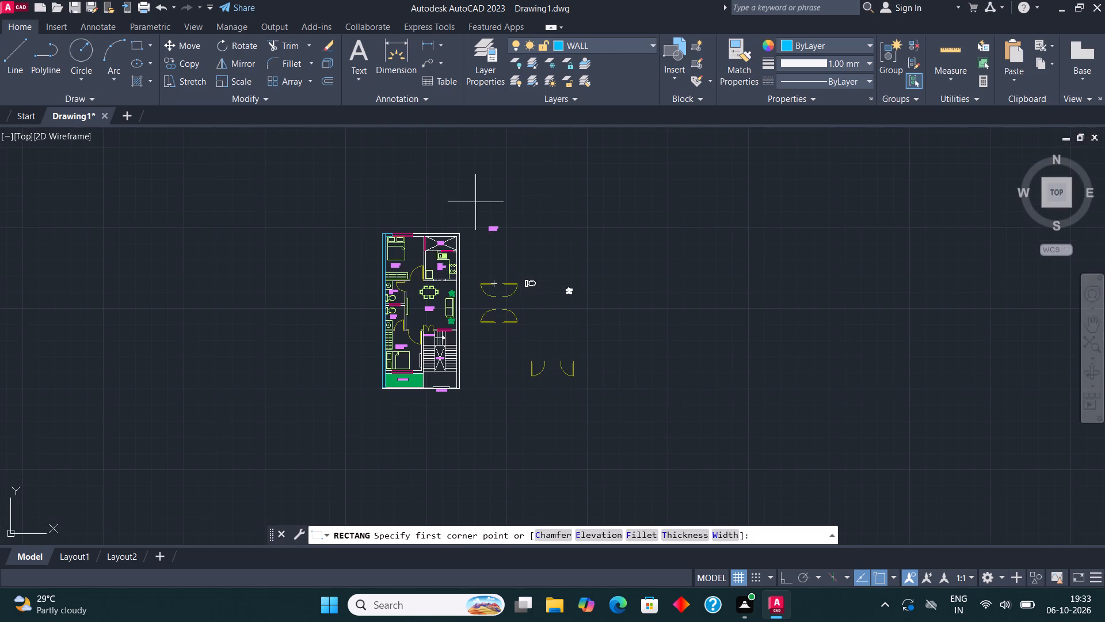
scroll(458, 217, "up", 3)
scroll(271, 306, "up", 2)
left_click(254, 286)
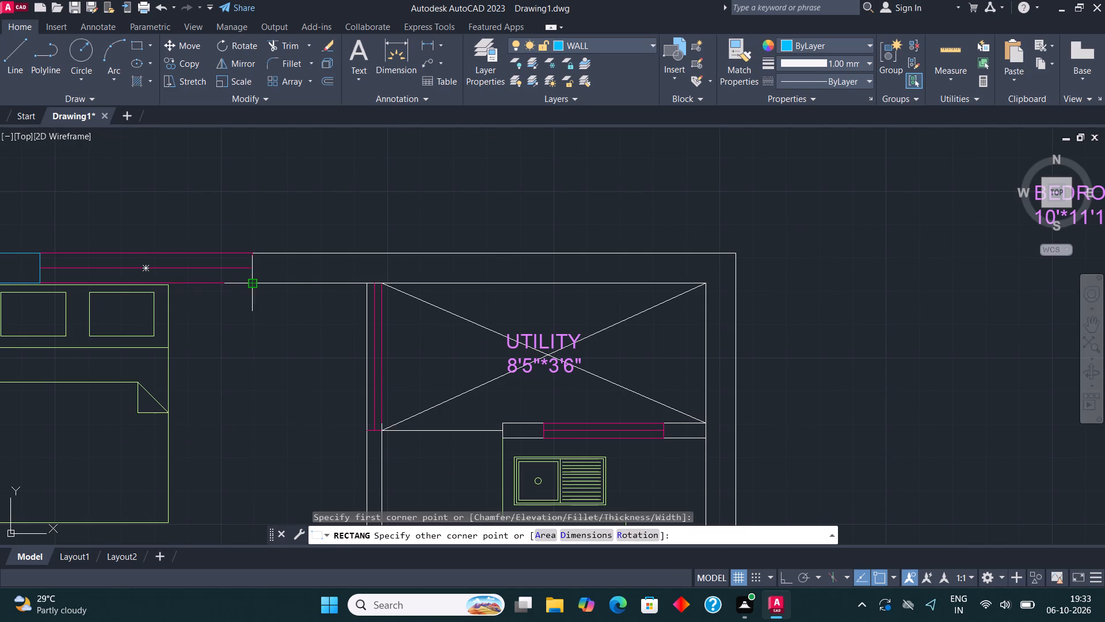
left_click(737, 251)
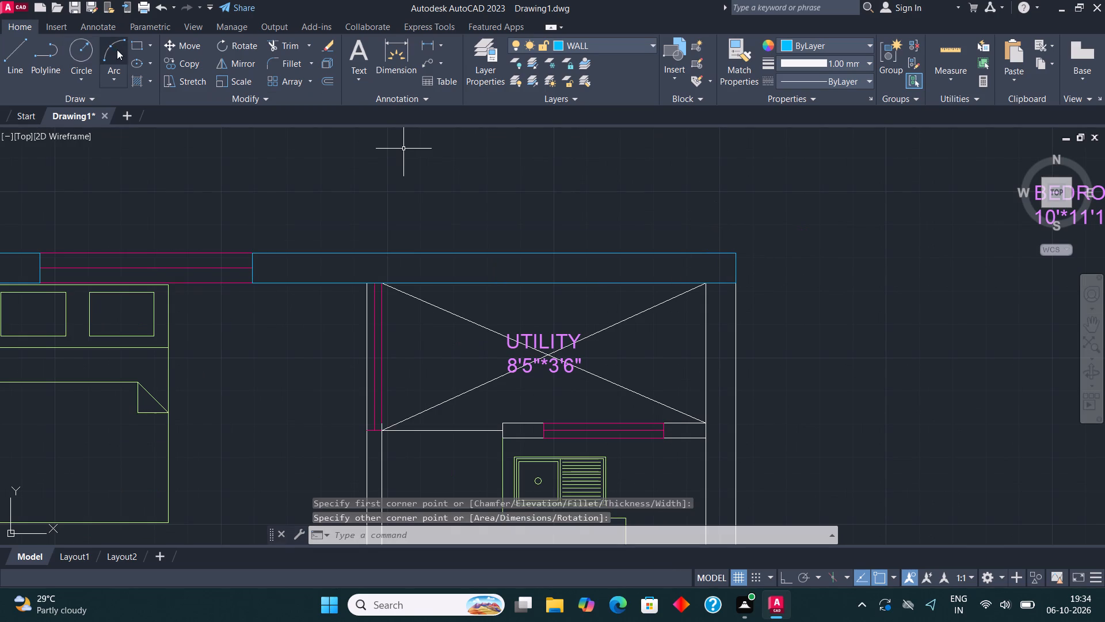
Draw a rectangle over the full east wall from the utility's inner northeast corner to the building's south end.
left_click(132, 48)
scroll(460, 231, "down", 1)
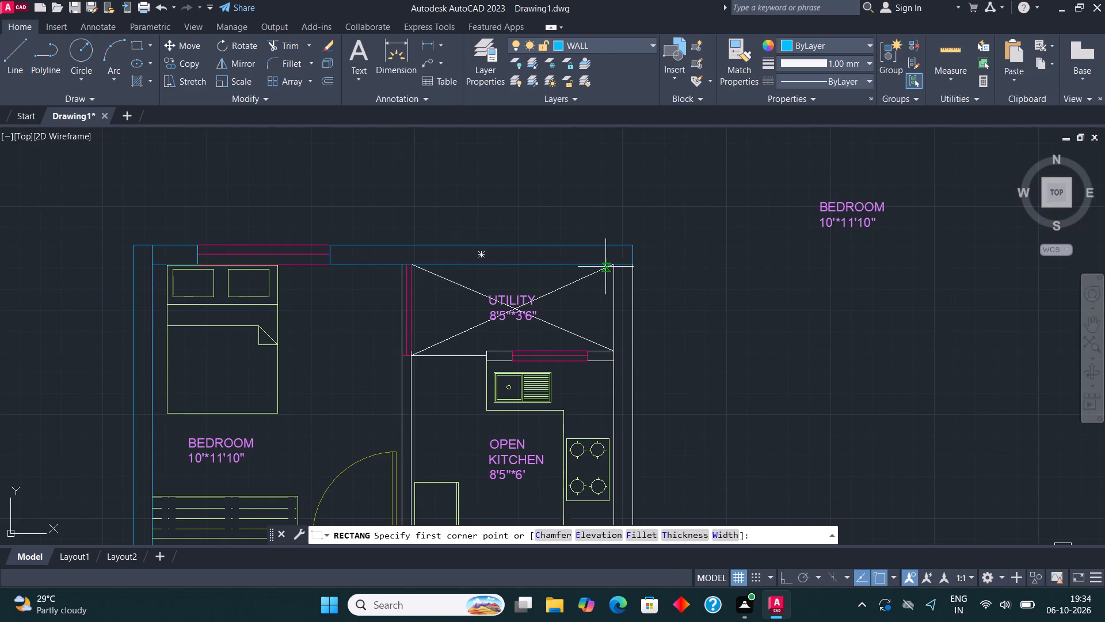
left_click(611, 264)
scroll(624, 240, "down", 3)
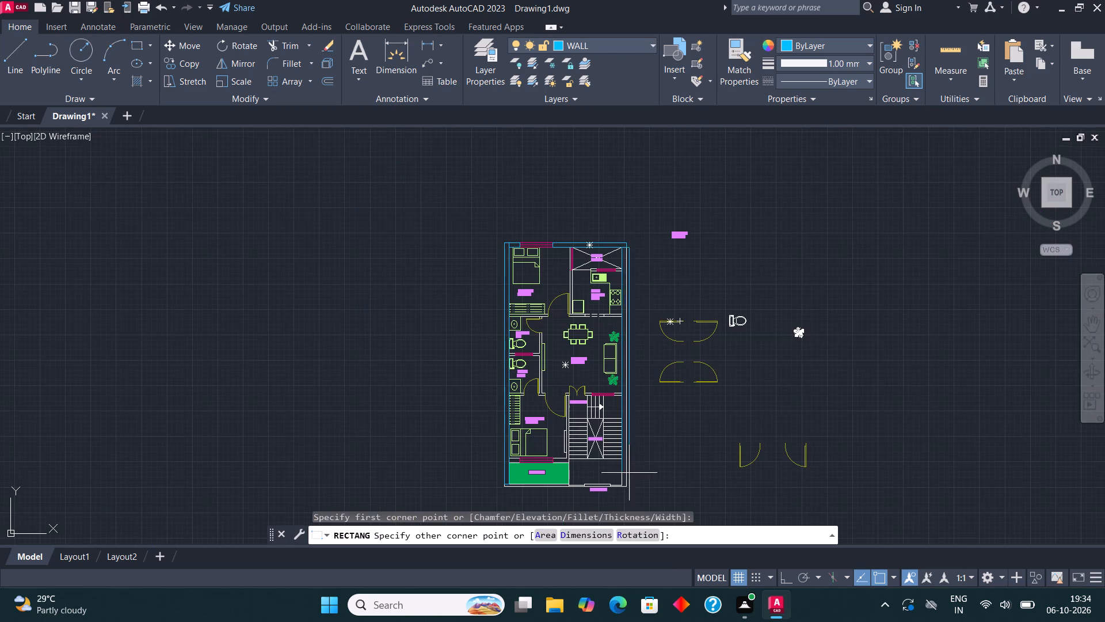
scroll(627, 490, "up", 4)
left_click_drag(609, 469, 603, 462)
Draw a rectangle over the wall between the north bedroom and C.TOILET, from the west wall to the bedroom door opening.
scroll(583, 394, "down", 3)
middle_click_drag(582, 347, 590, 415)
middle_click_drag(447, 216, 466, 299)
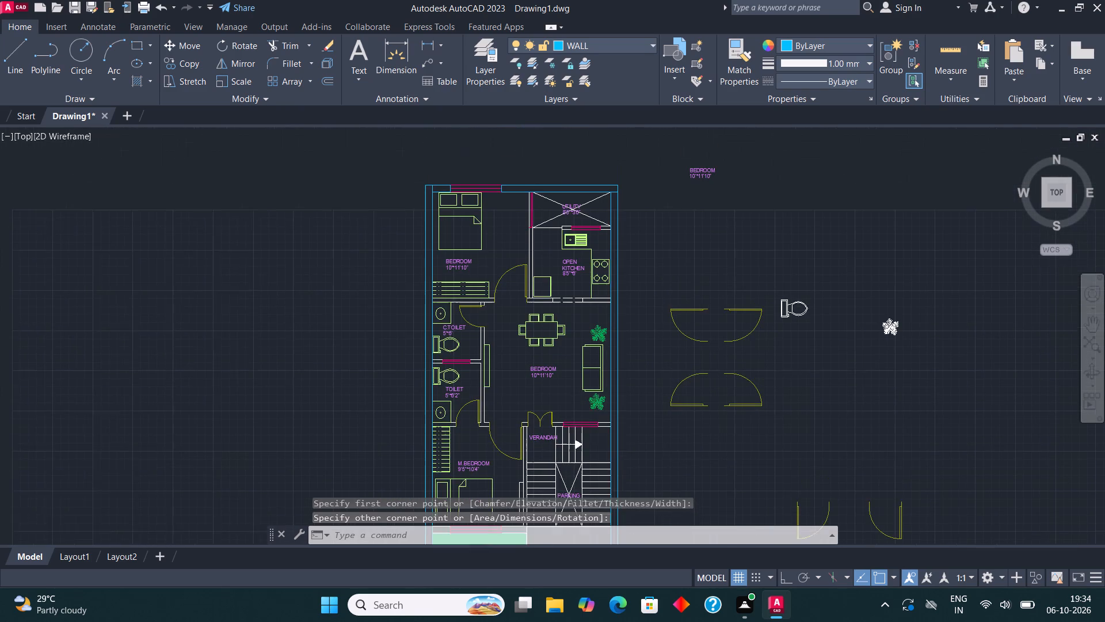
middle_click_drag(466, 299, 463, 305)
scroll(482, 303, "up", 3)
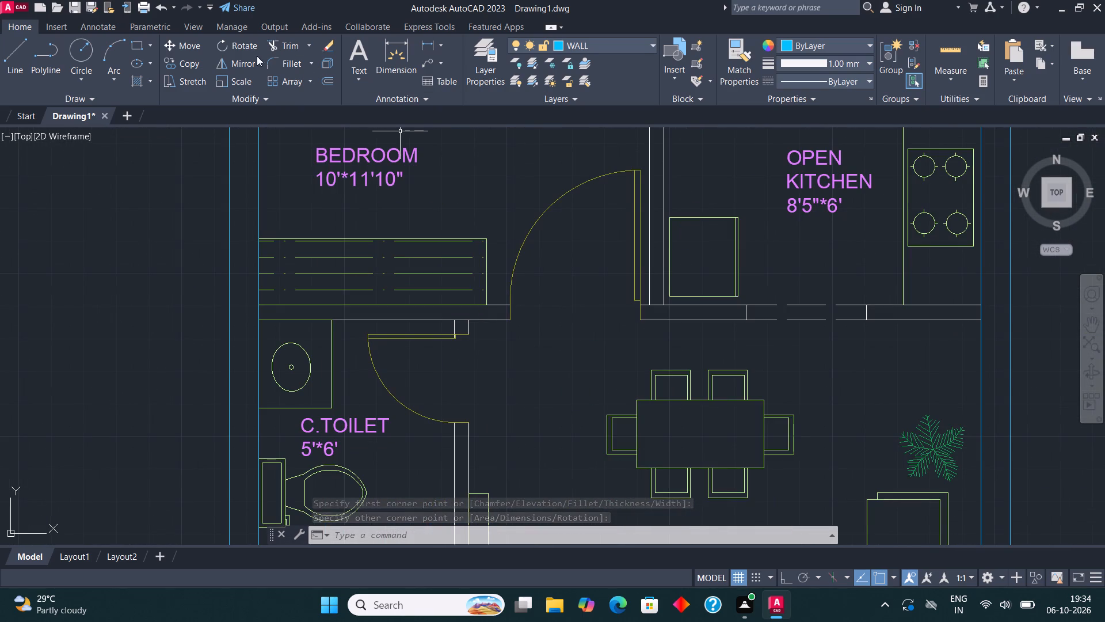
left_click(130, 46)
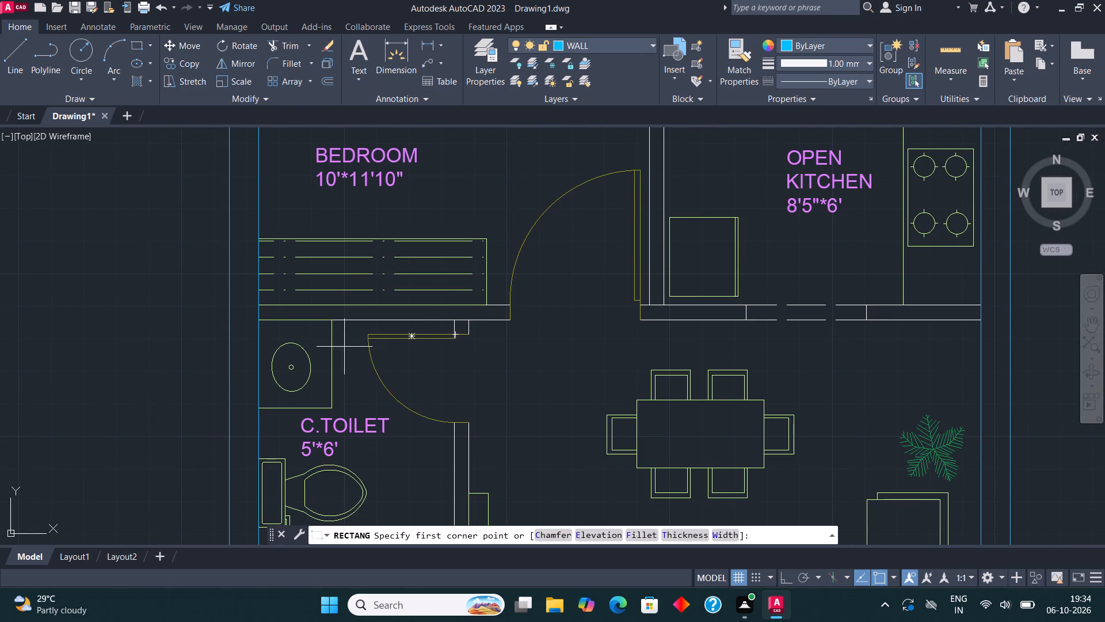
left_click(257, 323)
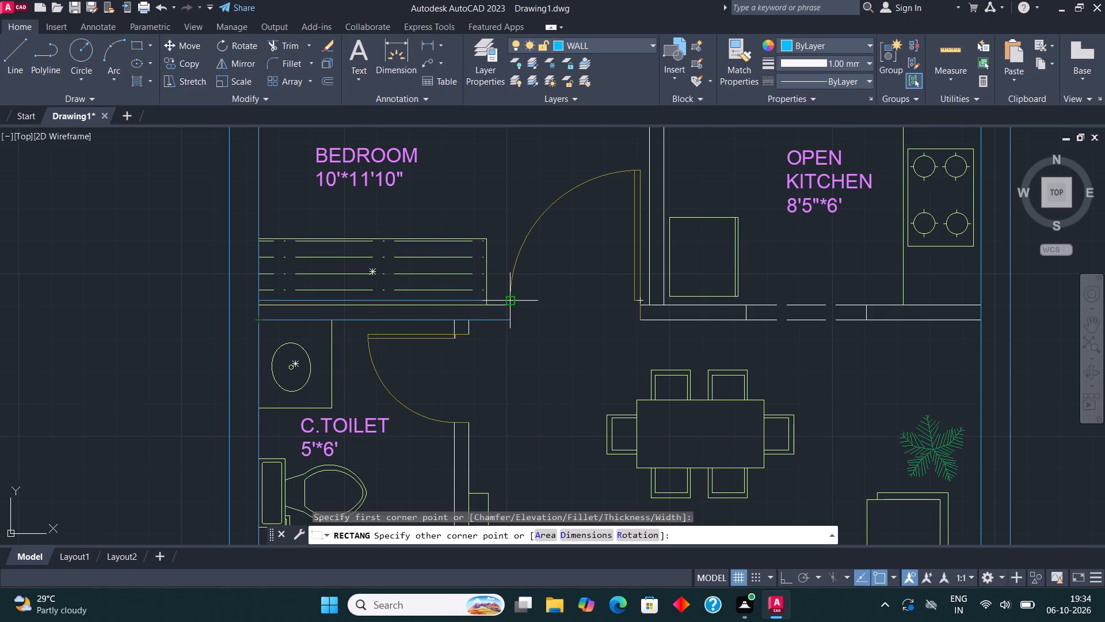
left_click(507, 308)
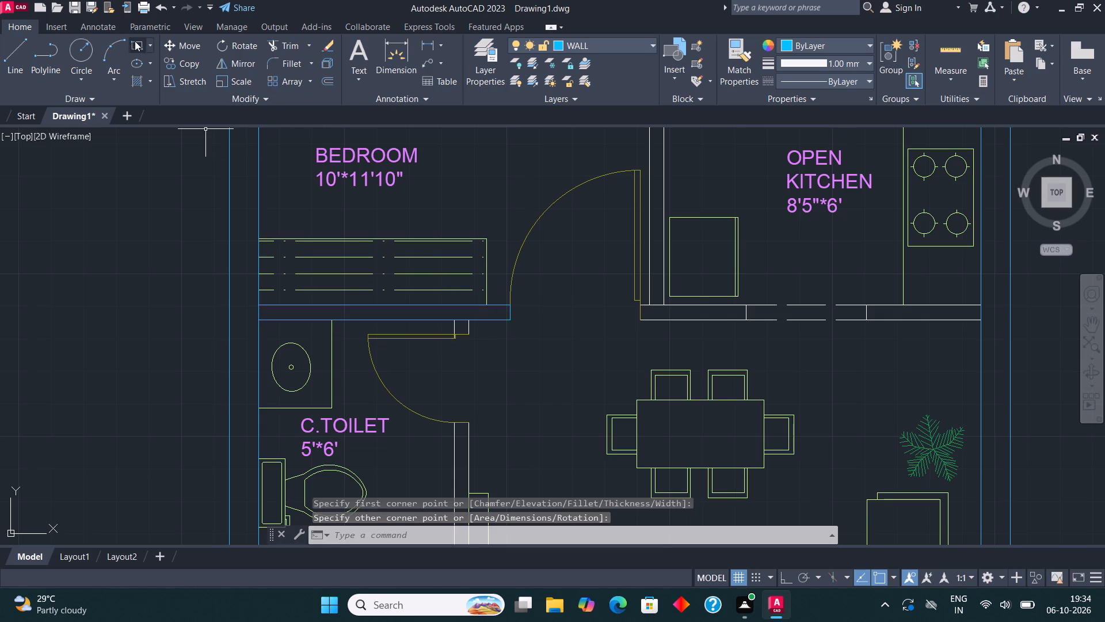
Draw a rectangle over the wall between the north bedroom and open kitchen, from the utility window's south end to the kitchen's south wall.
left_click(135, 41)
scroll(279, 335, "down", 1)
middle_click_drag(544, 295, 512, 354)
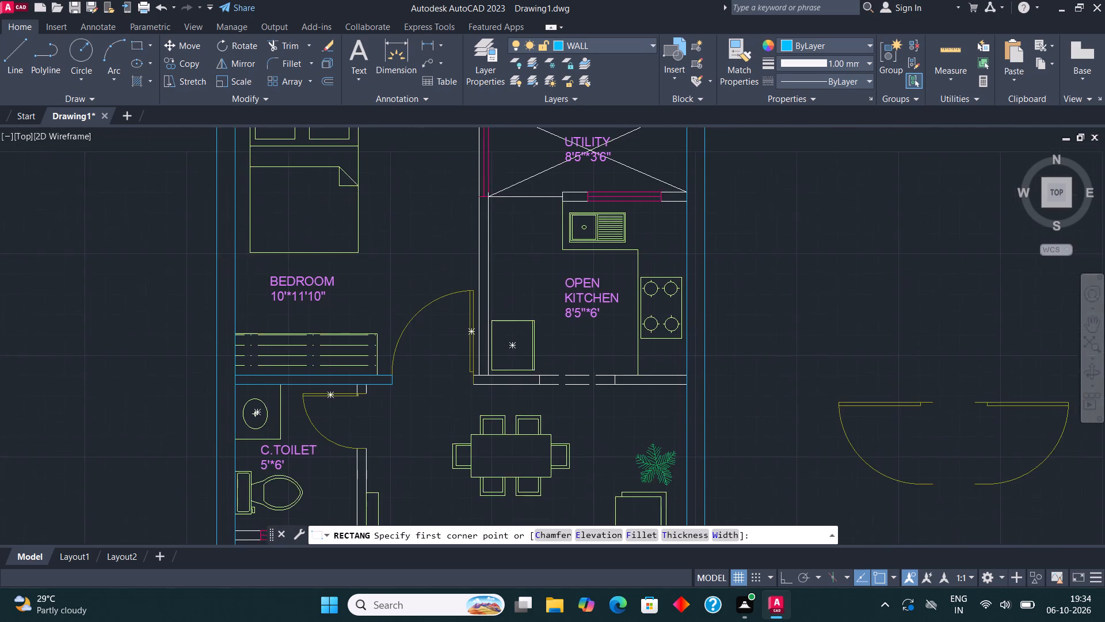
middle_click_drag(512, 354, 487, 419)
left_click(451, 261)
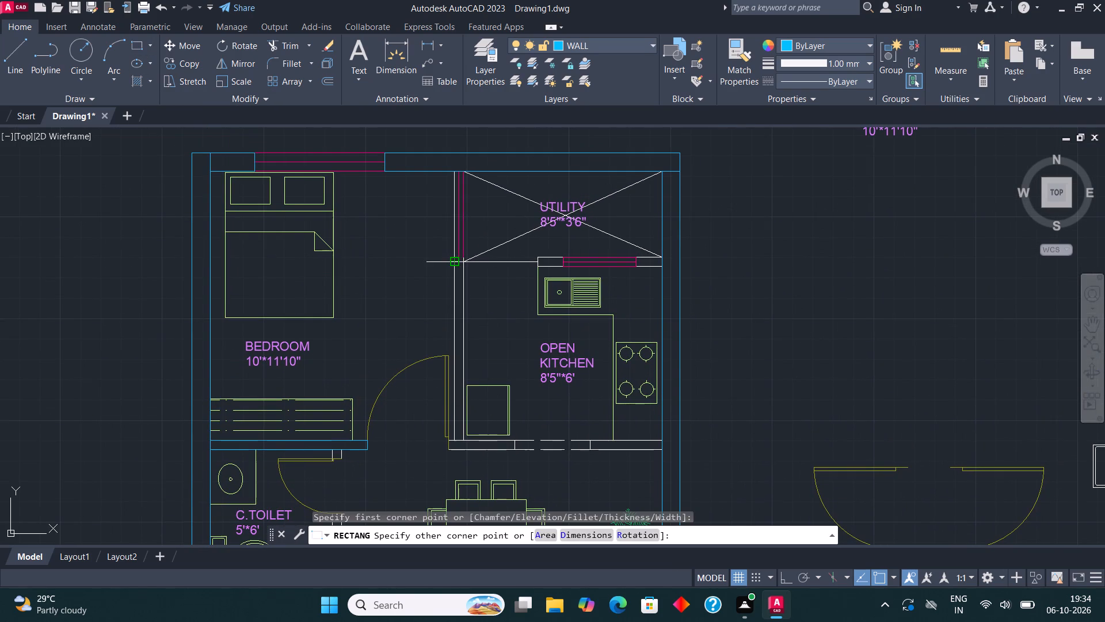
scroll(463, 434, "up", 3)
left_click(459, 455)
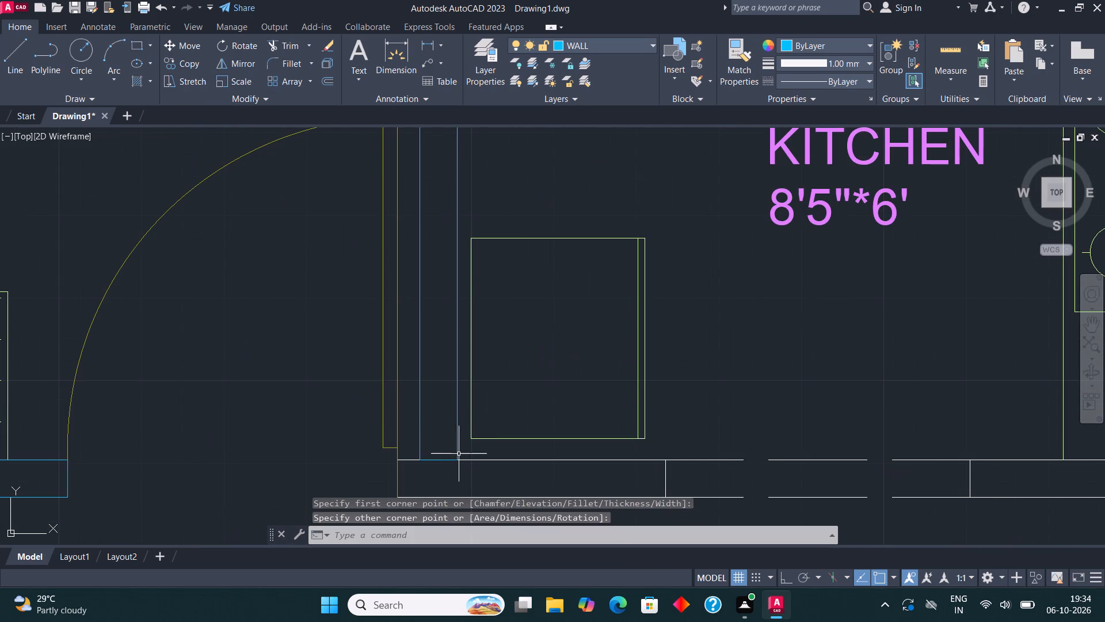
Draw rectangles over the kitchen's south wall on both sides of the dashed opening, between the bedroom door and the east wall.
left_click(138, 47)
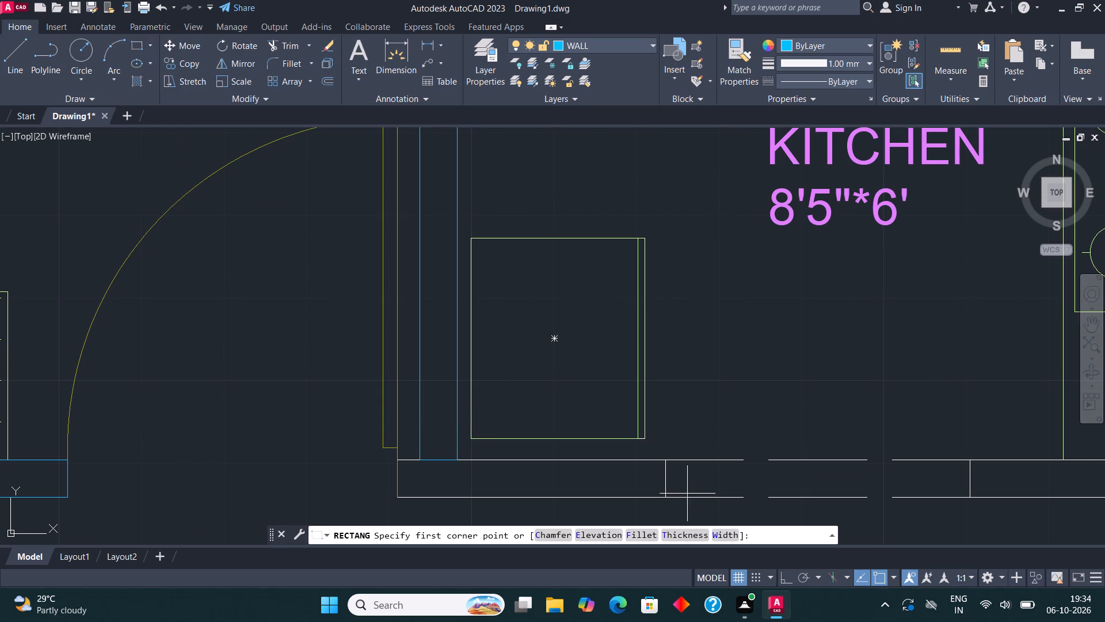
left_click(663, 494)
left_click(395, 460)
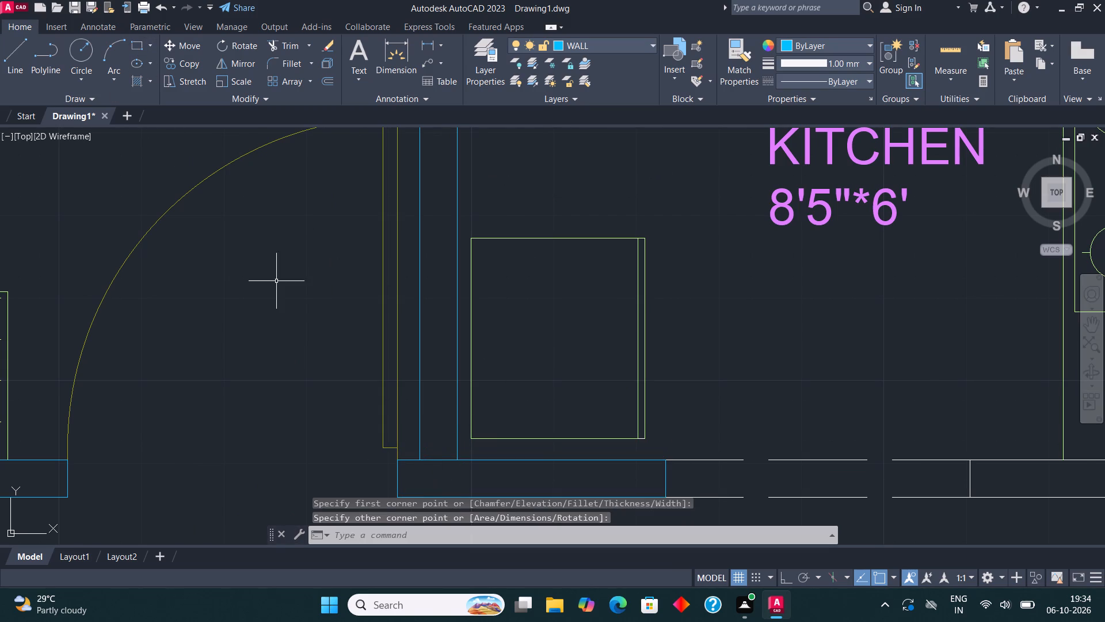
left_click(140, 44)
scroll(299, 362, "down", 3)
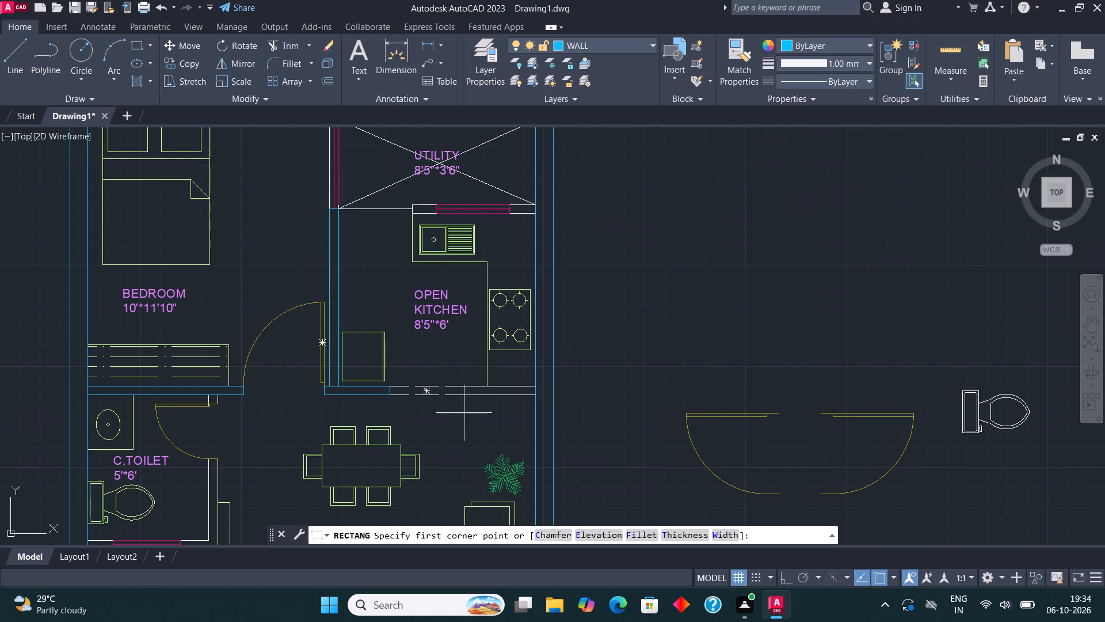
scroll(478, 395, "up", 3)
left_click(406, 400)
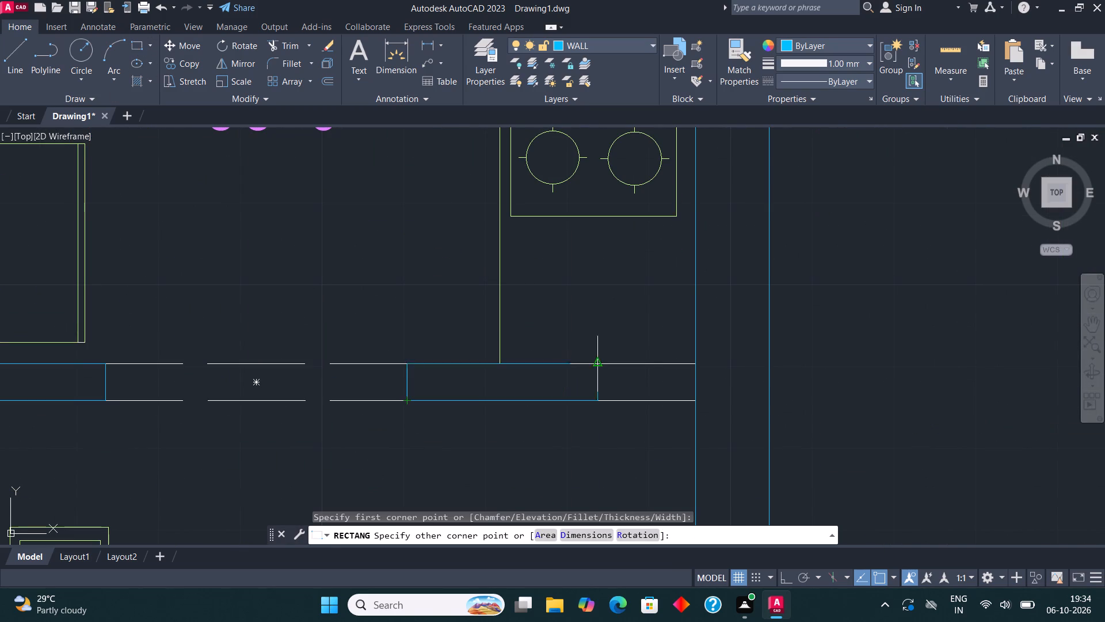
left_click(692, 362)
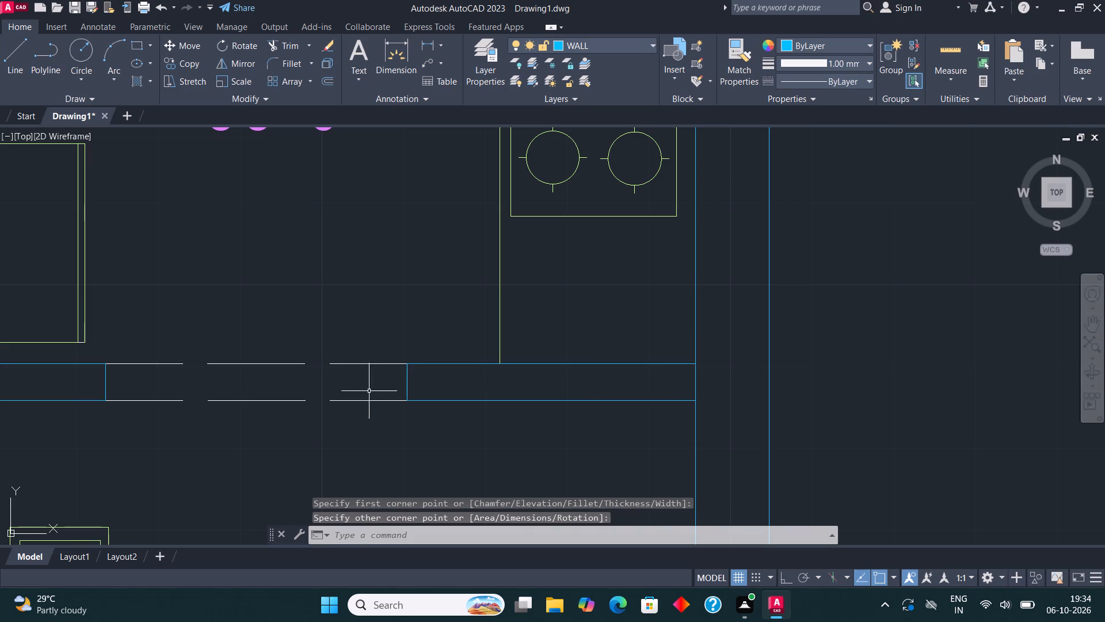
Move the dashed opening outline in the kitchen's south wall to the WALL layer.
left_click_drag(341, 410, 339, 402)
left_click(326, 363)
left_click(595, 41)
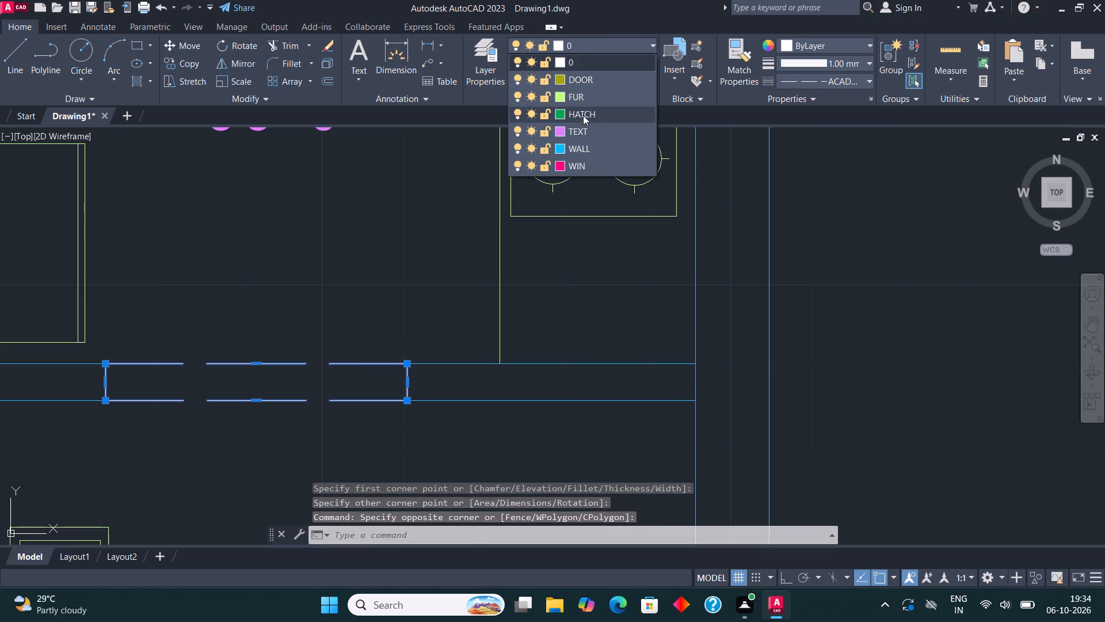
left_click(585, 149)
scroll(593, 196, "down", 4)
key("Escape")
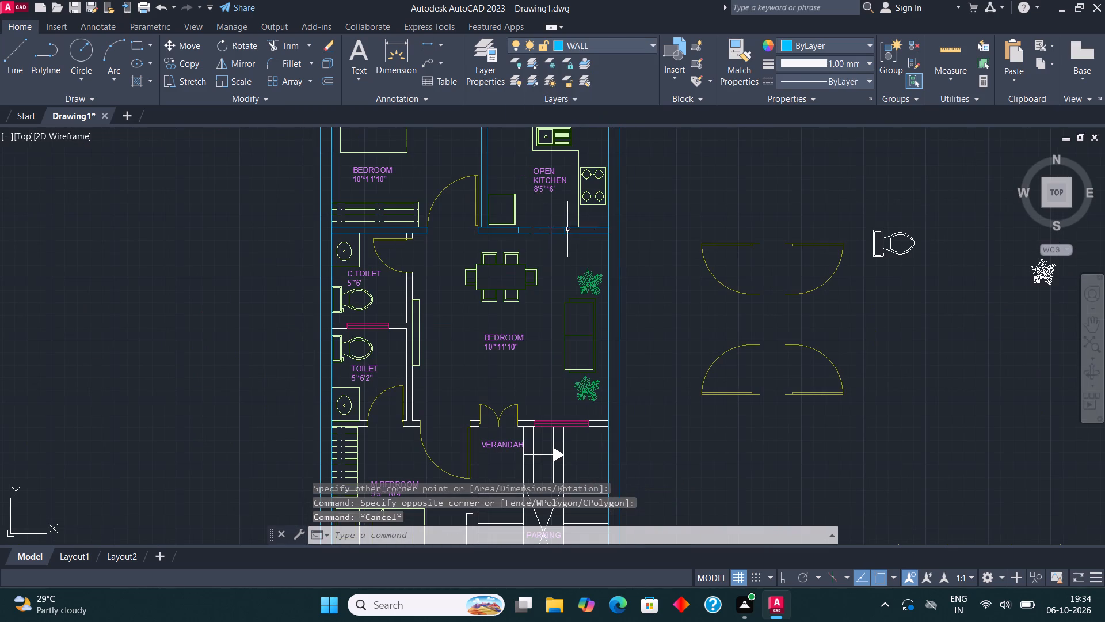
Draw a rectangle over the short wall stub between the north bedroom's south wall and the C.TOILET door.
scroll(403, 227, "up", 4)
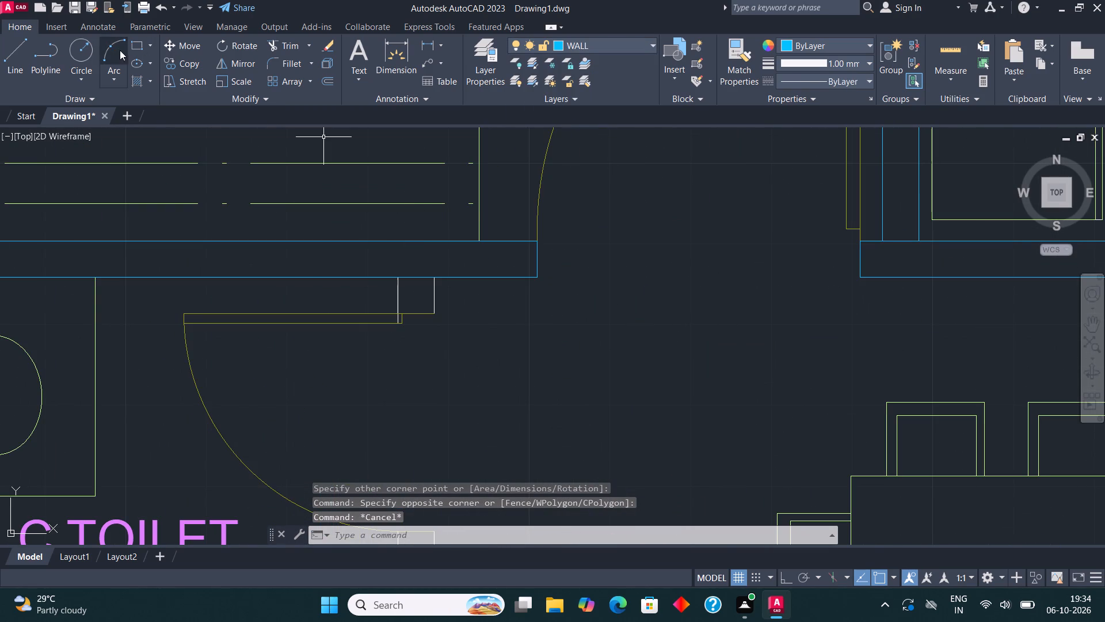
left_click(139, 44)
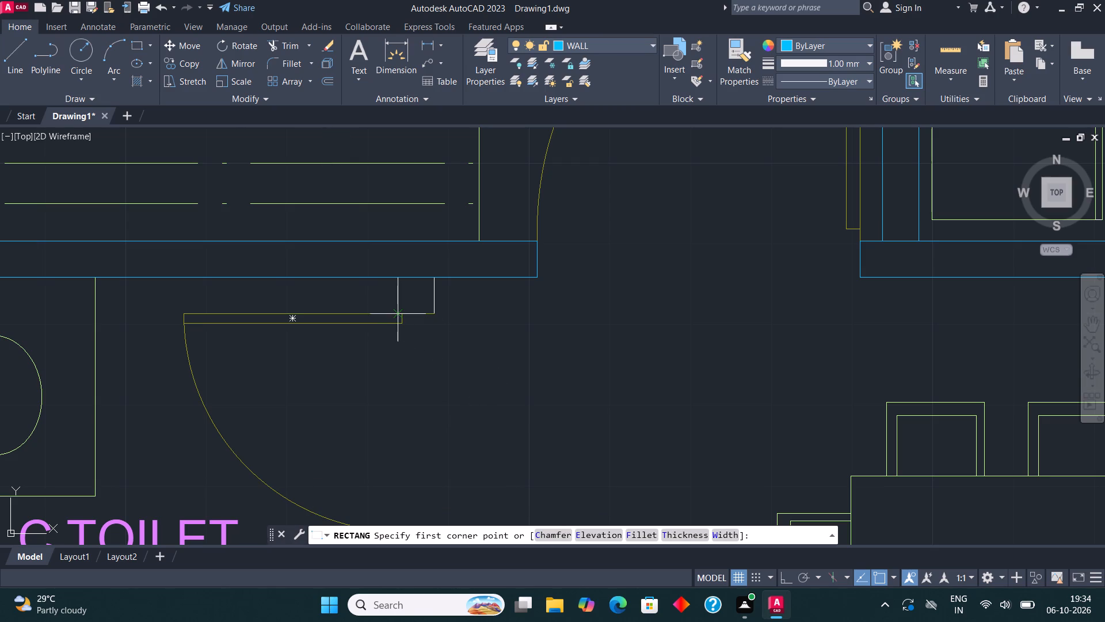
left_click(399, 317)
left_click(433, 278)
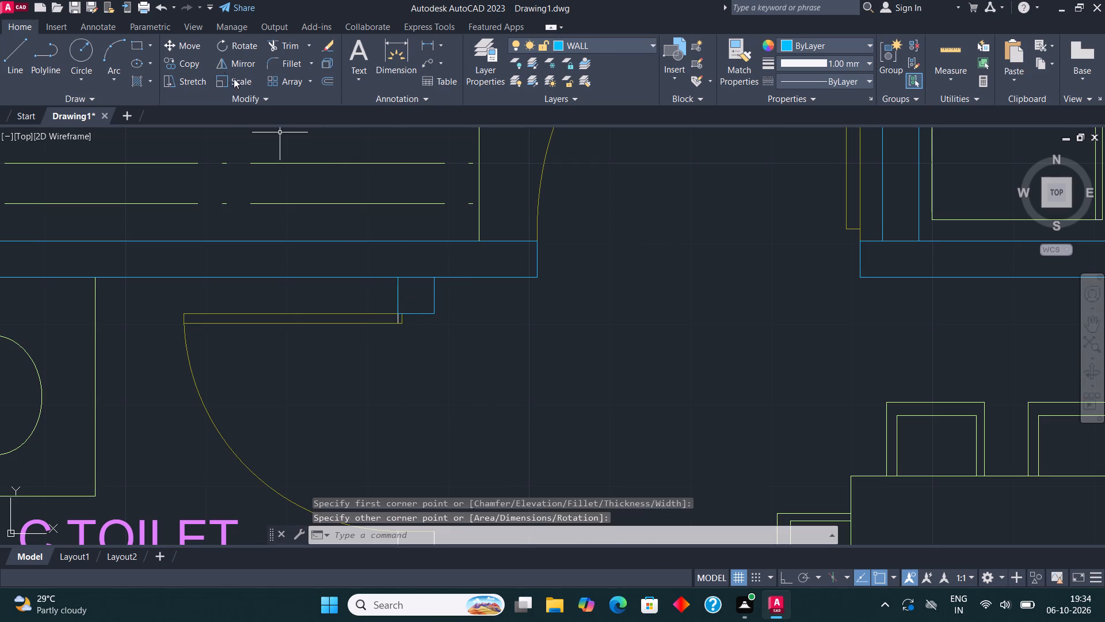
Draw rectangles over the wall between C.TOILET and TOILET on both sides of its window.
left_click(136, 41)
scroll(418, 238, "down", 3)
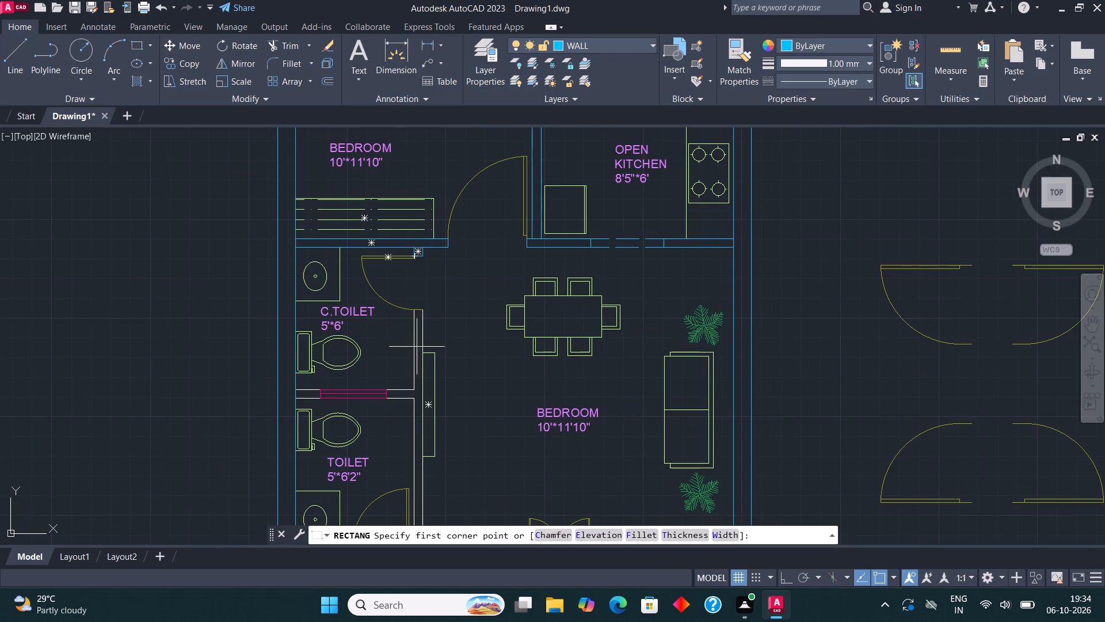
scroll(313, 393, "up", 3)
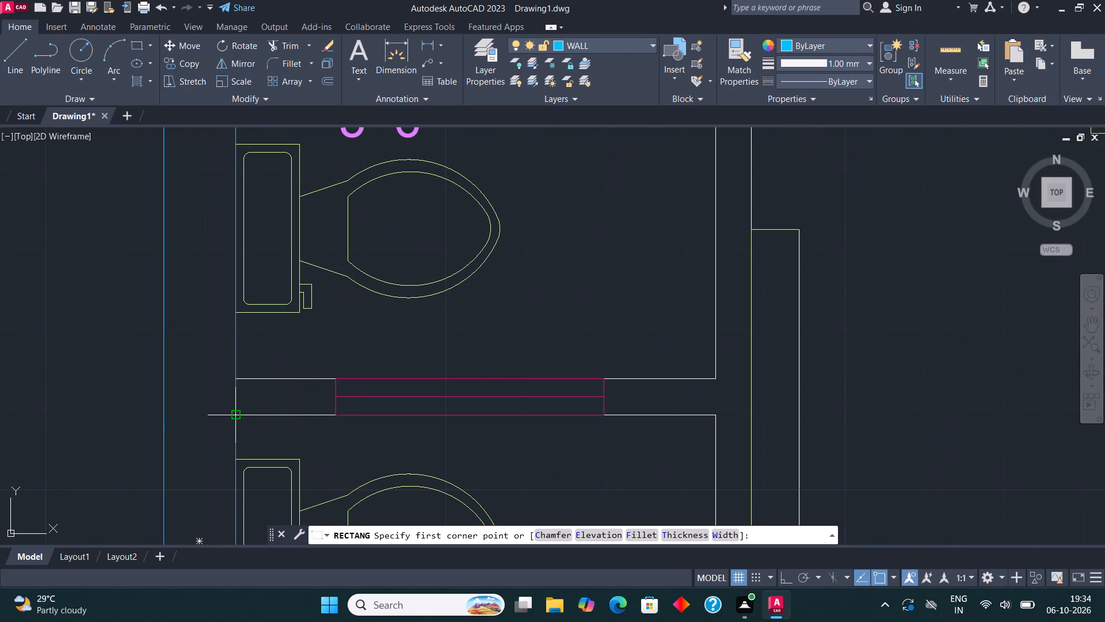
left_click(232, 419)
left_click(337, 382)
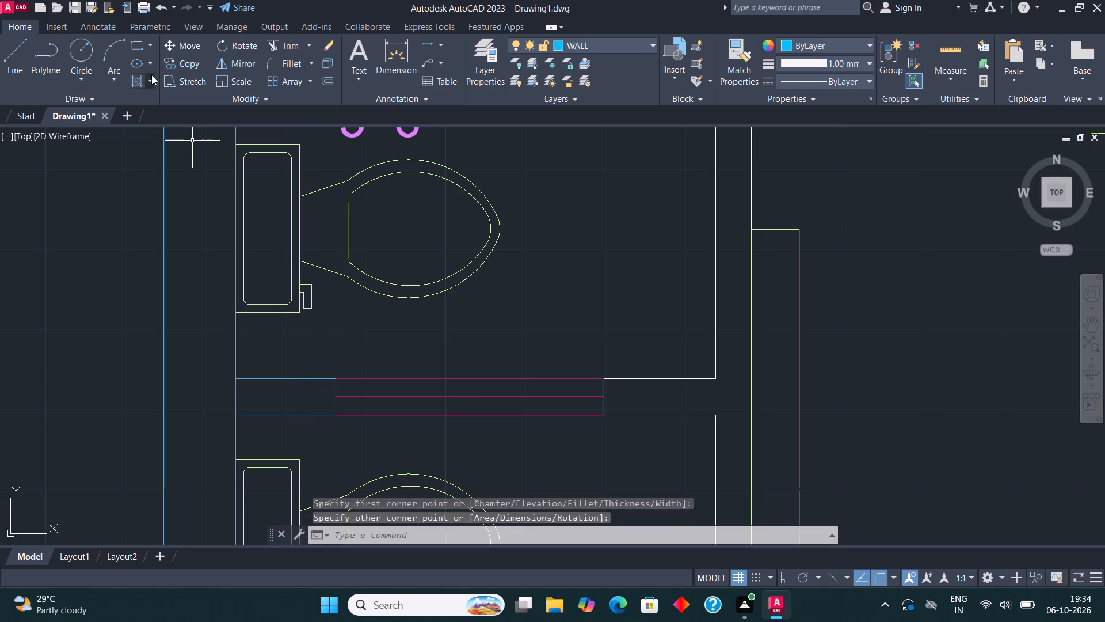
left_click(140, 43)
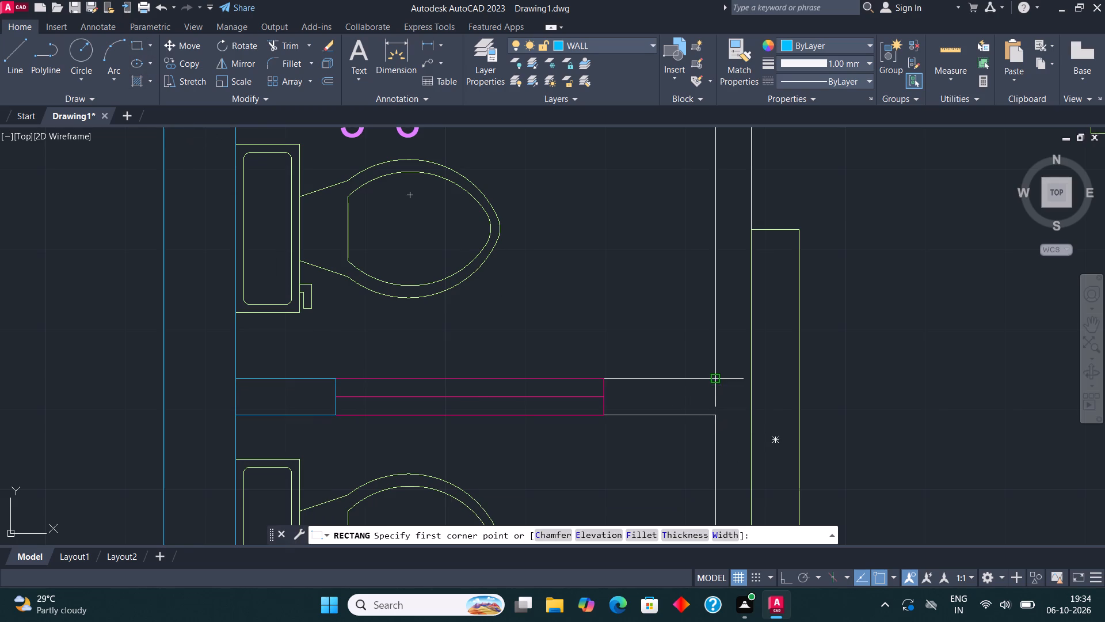
left_click(717, 374)
left_click(607, 416)
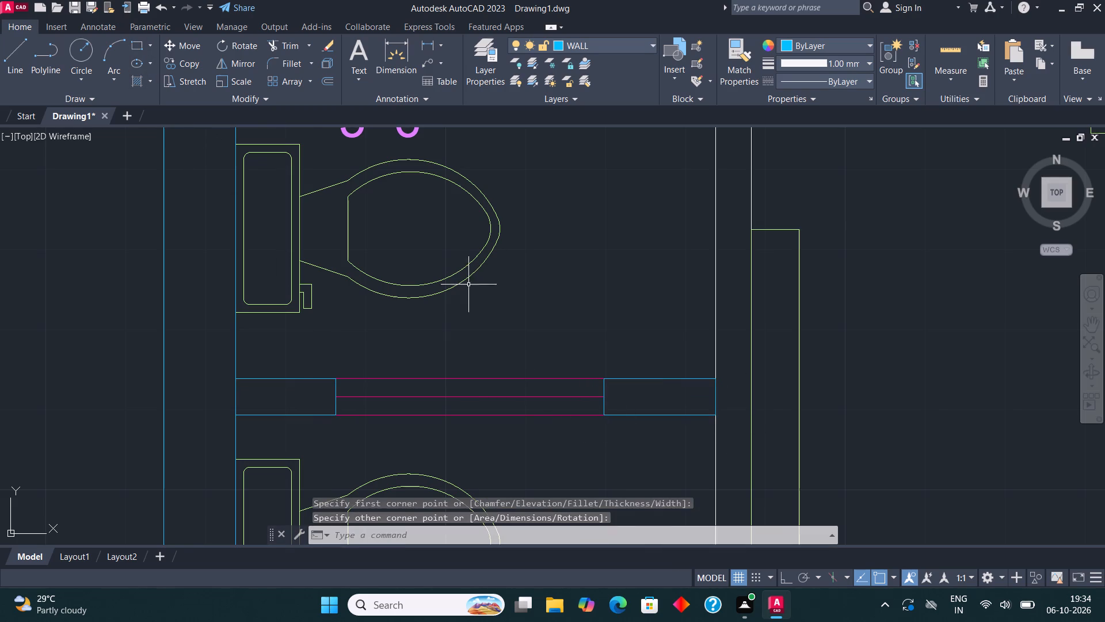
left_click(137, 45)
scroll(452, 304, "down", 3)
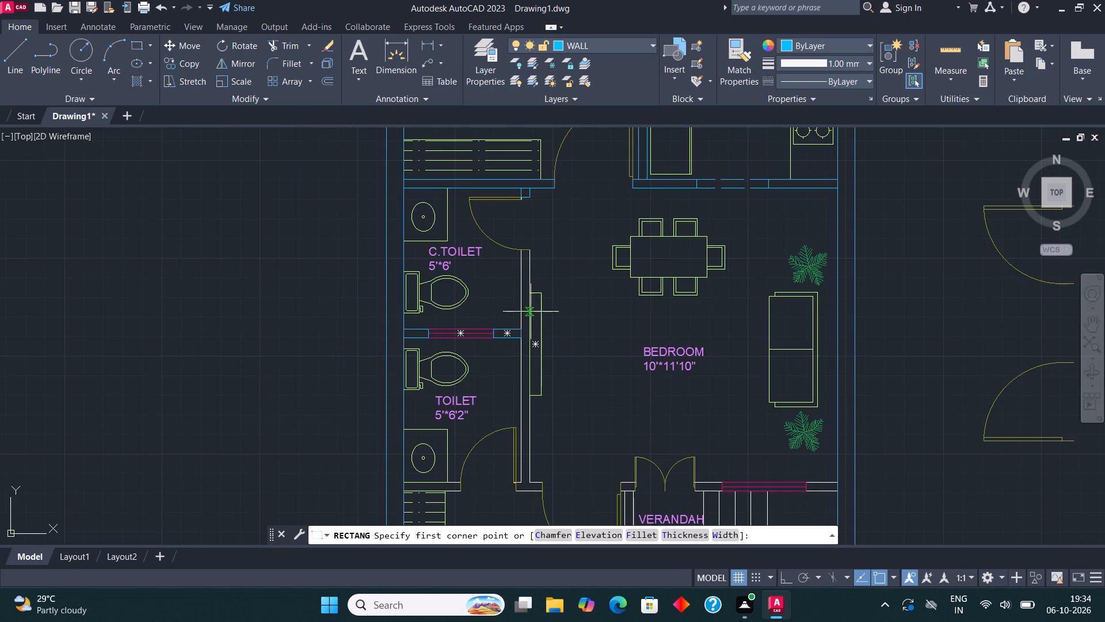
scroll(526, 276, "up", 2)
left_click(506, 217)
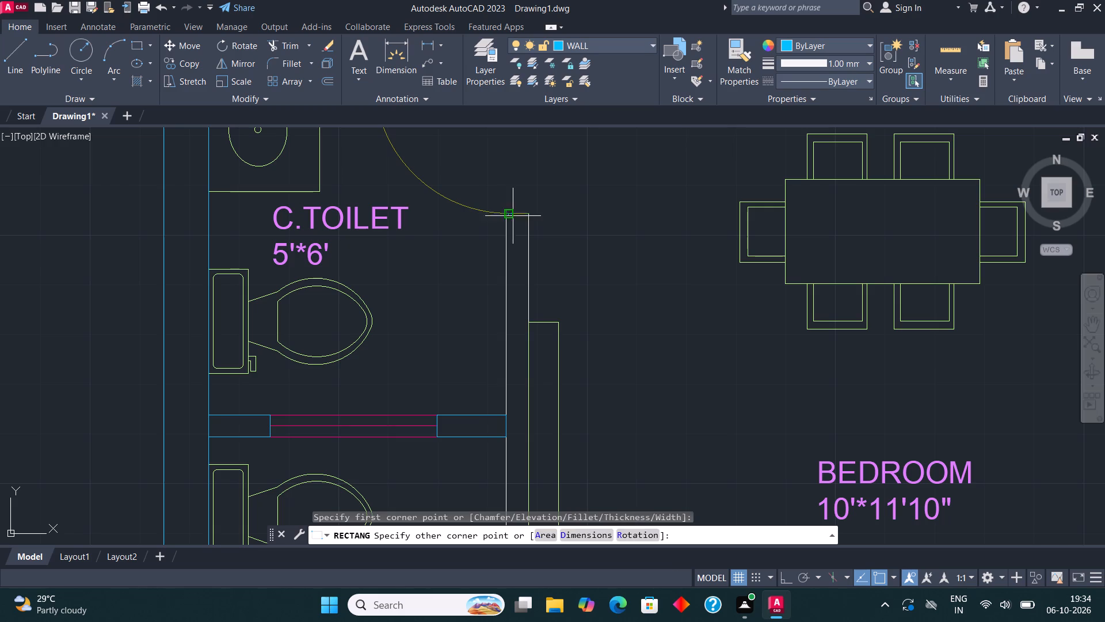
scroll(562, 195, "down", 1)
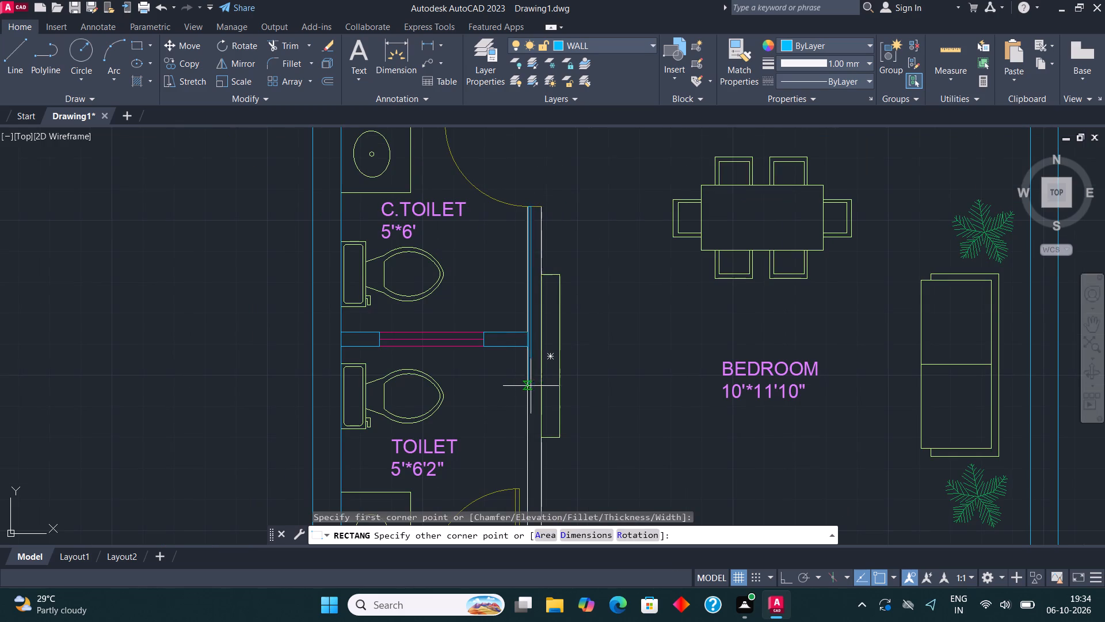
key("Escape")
Draw a rectangle over the wall between the toilets and BEDROOM, from the C.TOILET door to TOILET's south wall.
scroll(540, 203, "up", 2)
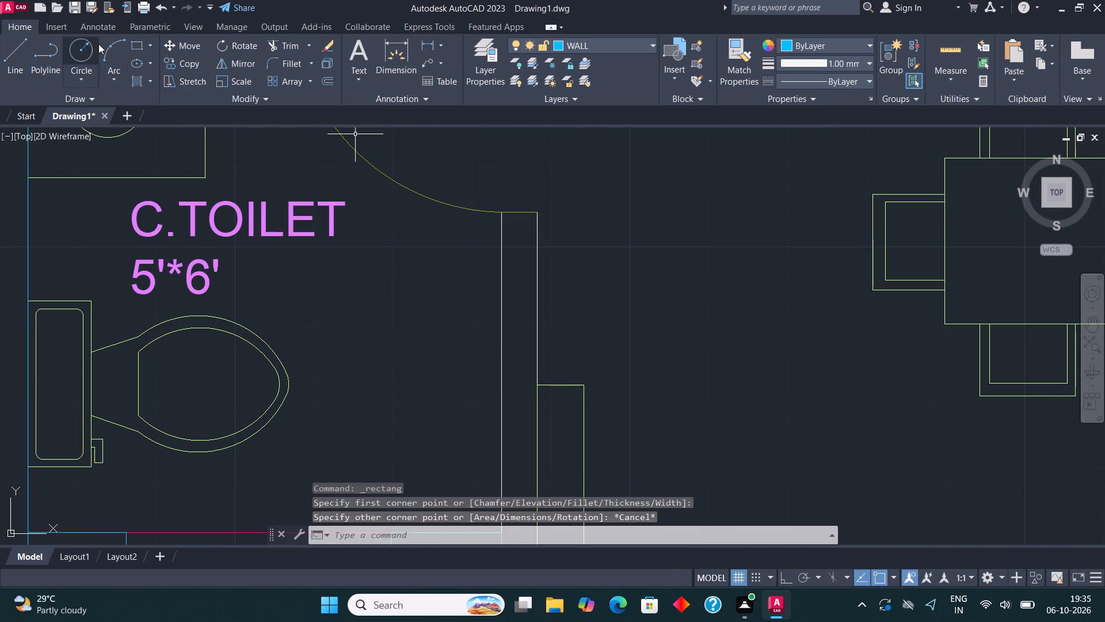
left_click(136, 37)
left_click(539, 210)
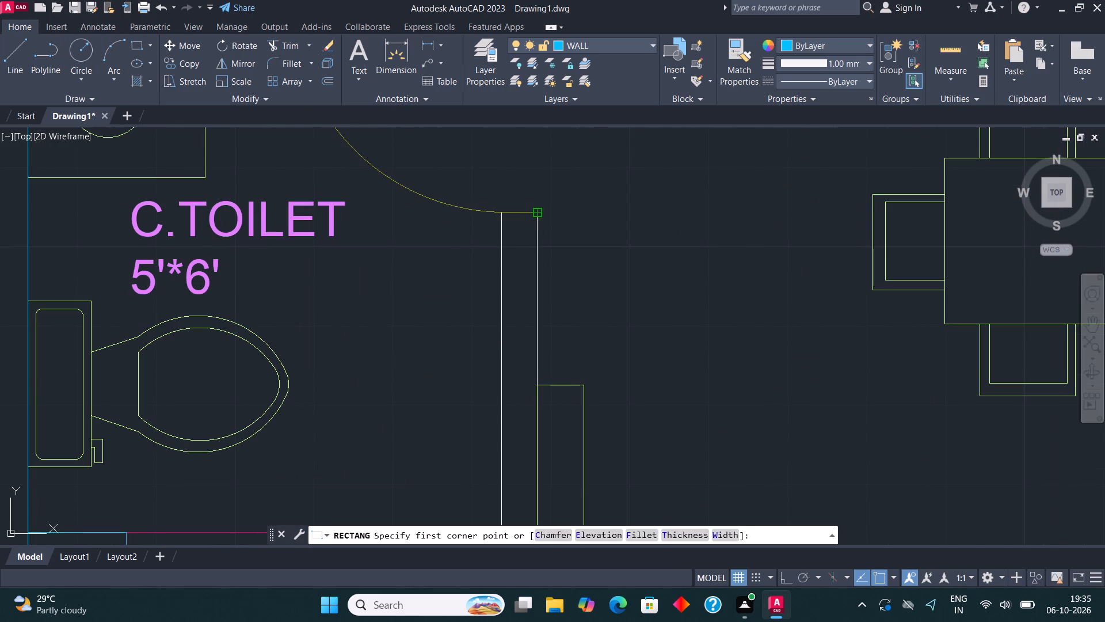
scroll(524, 177, "down", 3)
scroll(526, 433, "up", 3)
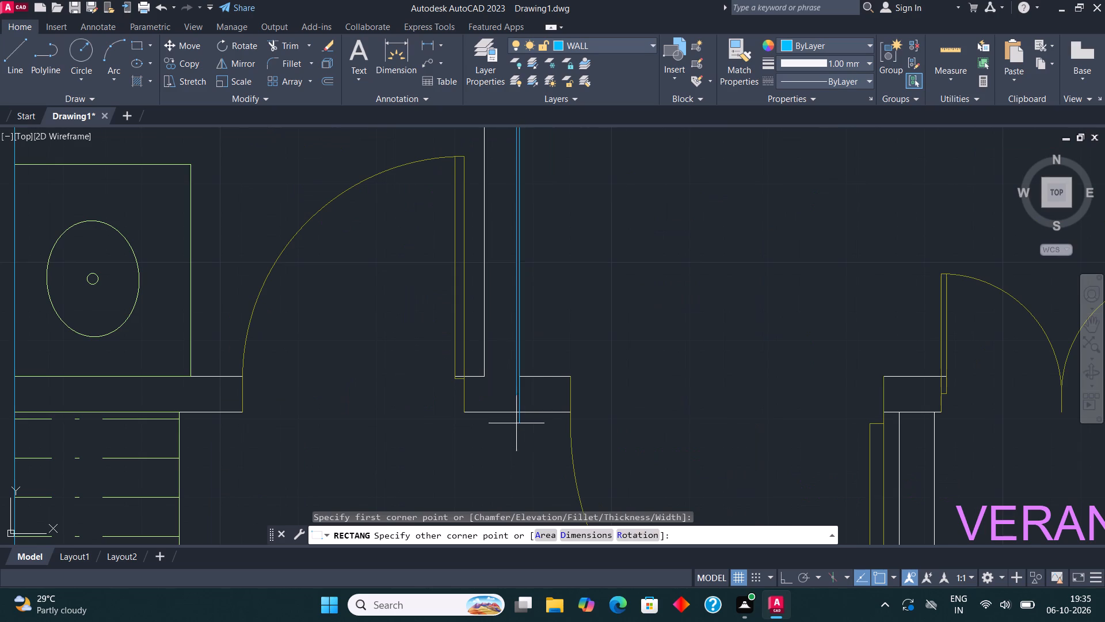
left_click(487, 374)
Draw a rectangle over the short wall piece between the TOILET door and the M.BEDROOM door.
left_click(132, 47)
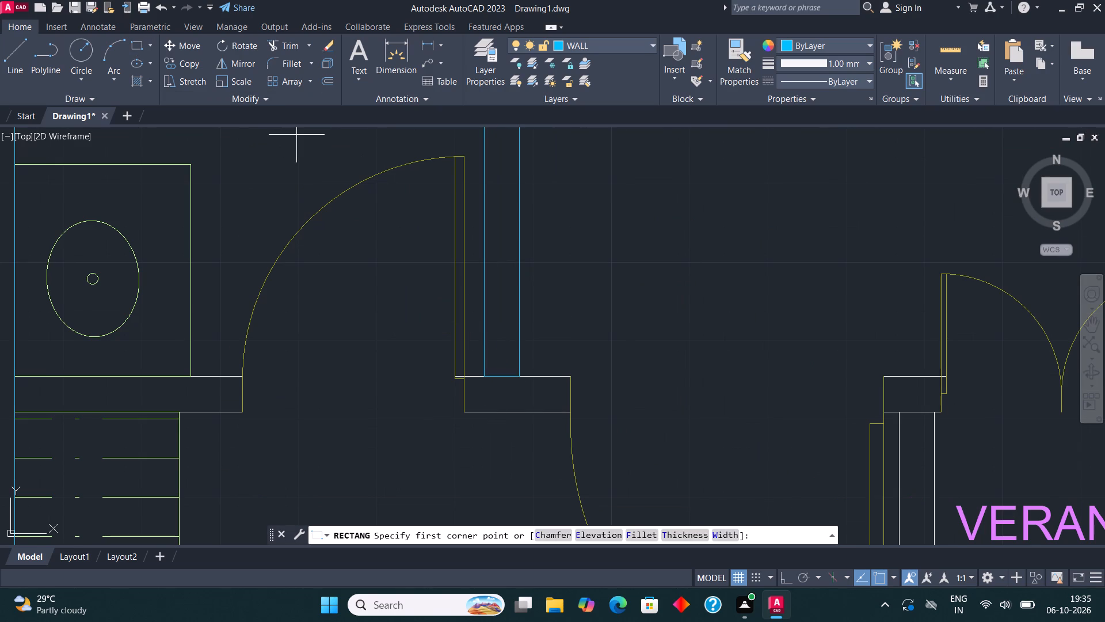
left_click(465, 414)
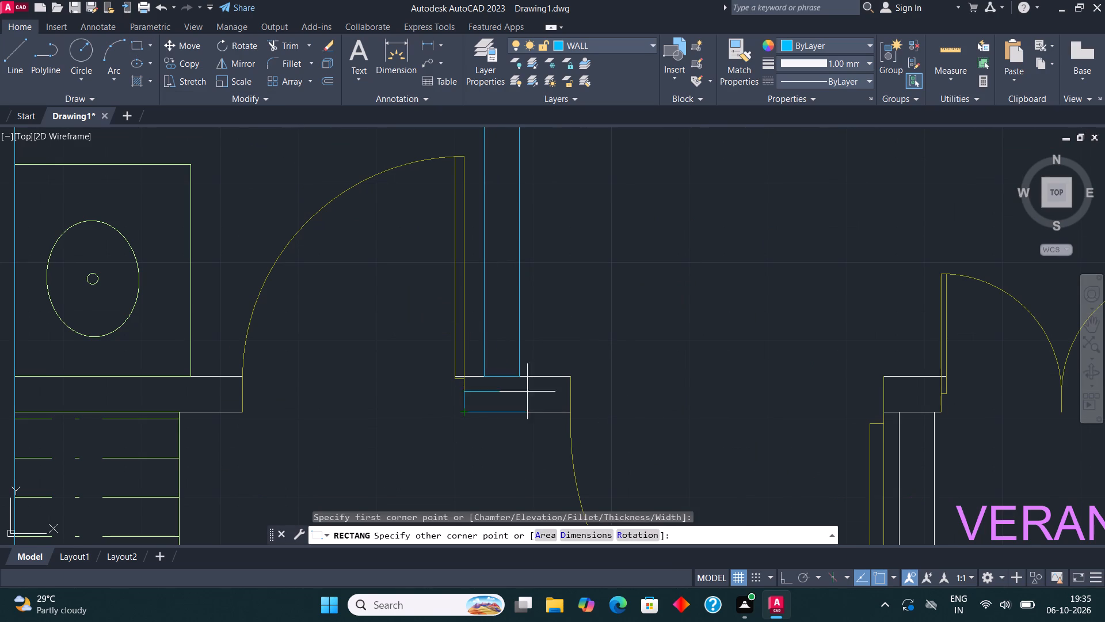
left_click(568, 377)
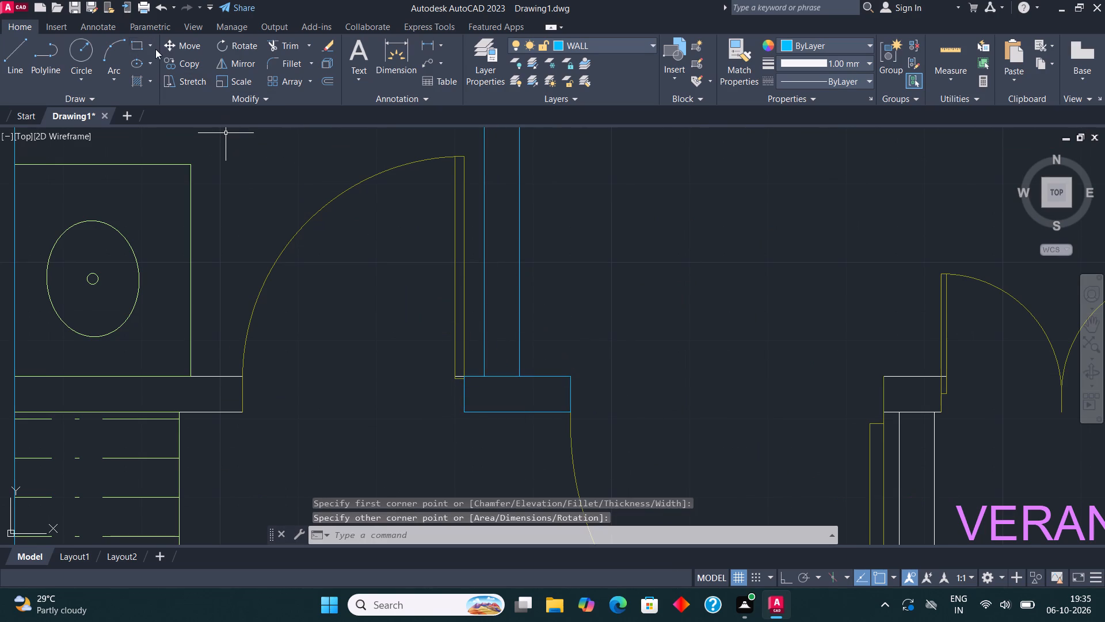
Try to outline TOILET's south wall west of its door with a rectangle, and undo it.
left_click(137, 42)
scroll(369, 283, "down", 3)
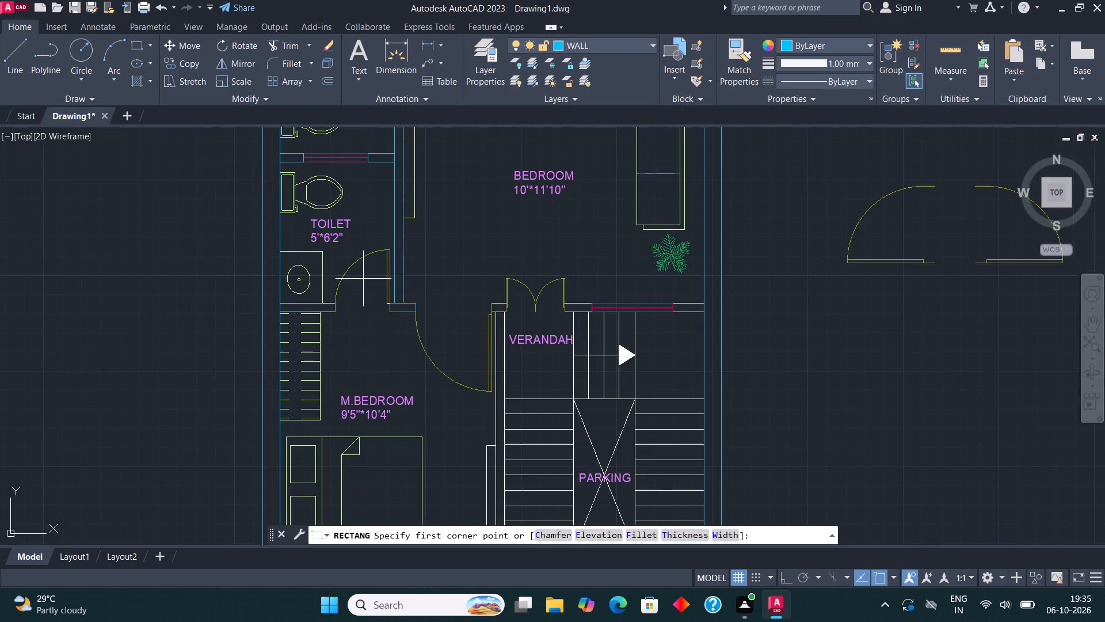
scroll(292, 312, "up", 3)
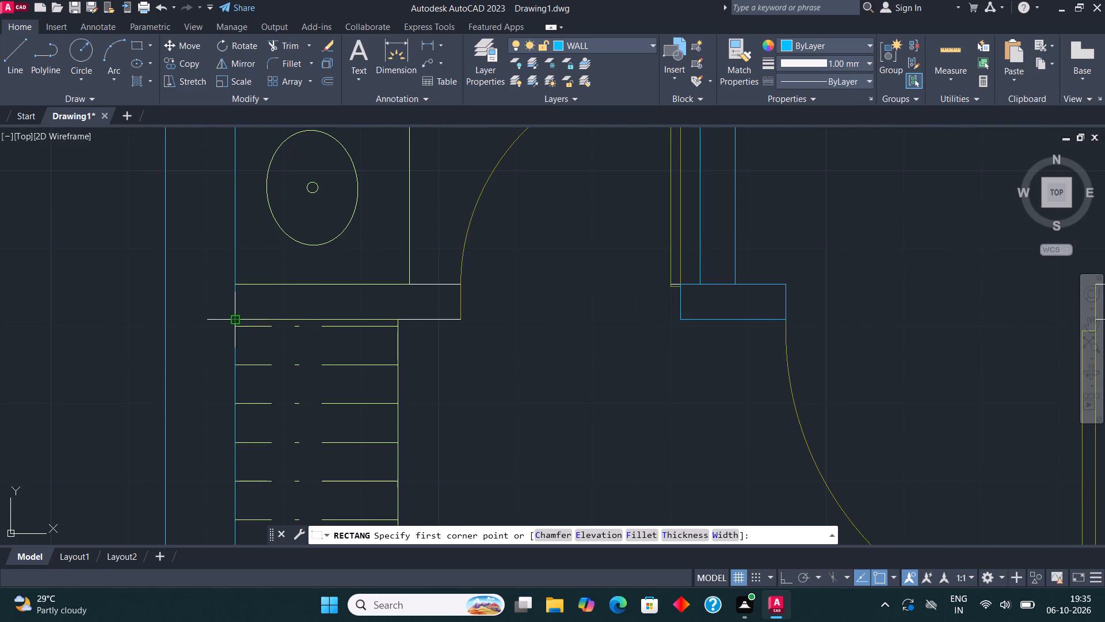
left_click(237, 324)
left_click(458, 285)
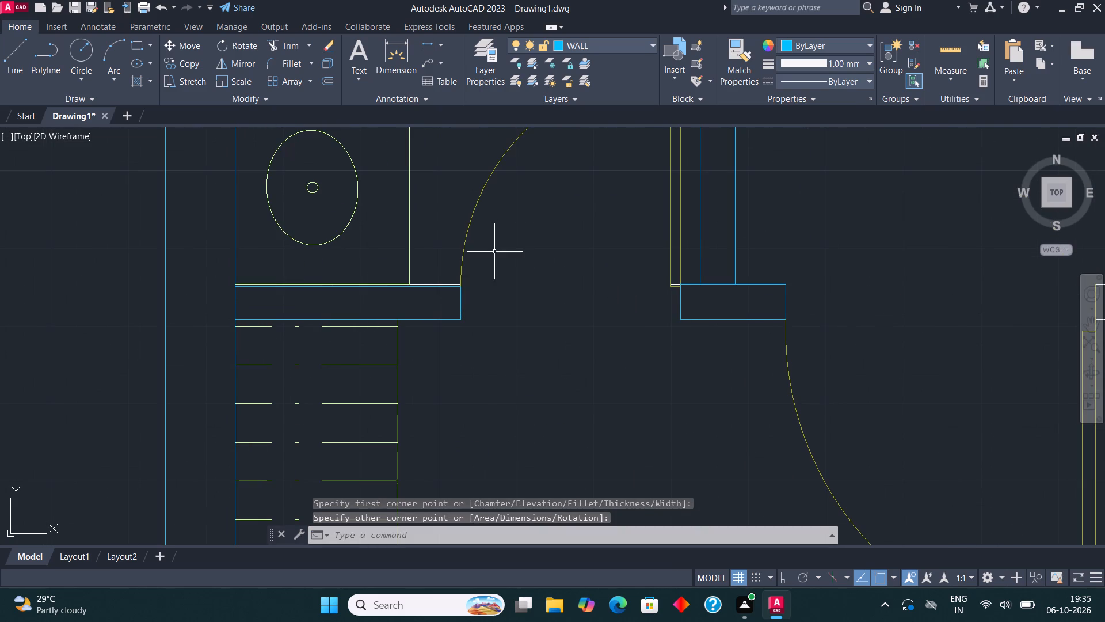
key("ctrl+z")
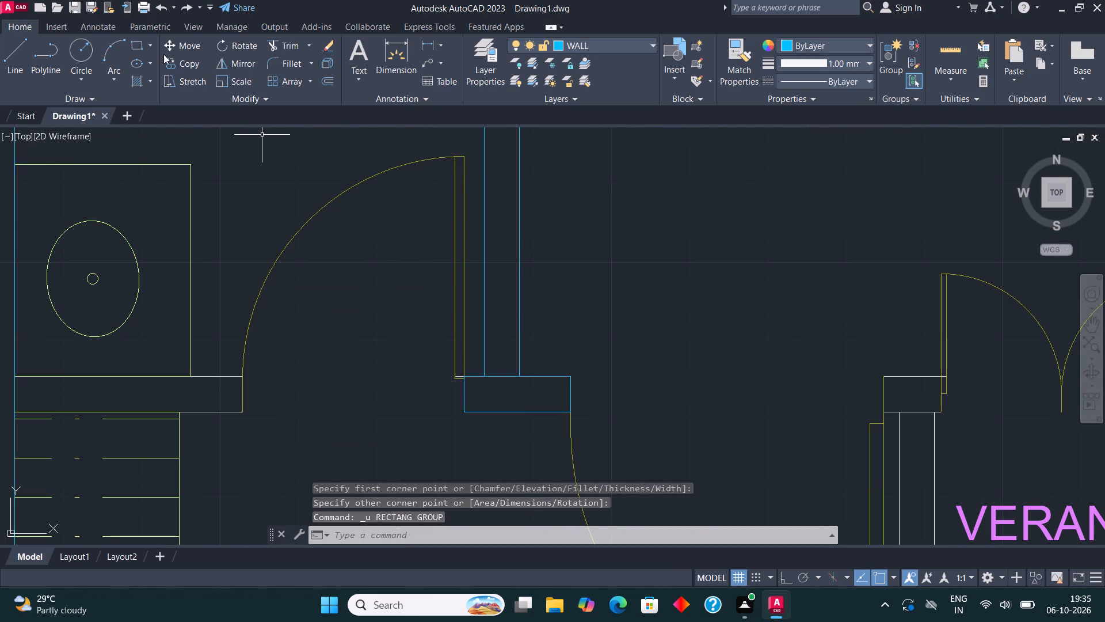
Draw a rectangle over TOILET's south wall between its door and the west outer wall.
left_click(137, 43)
scroll(563, 144, "down", 3)
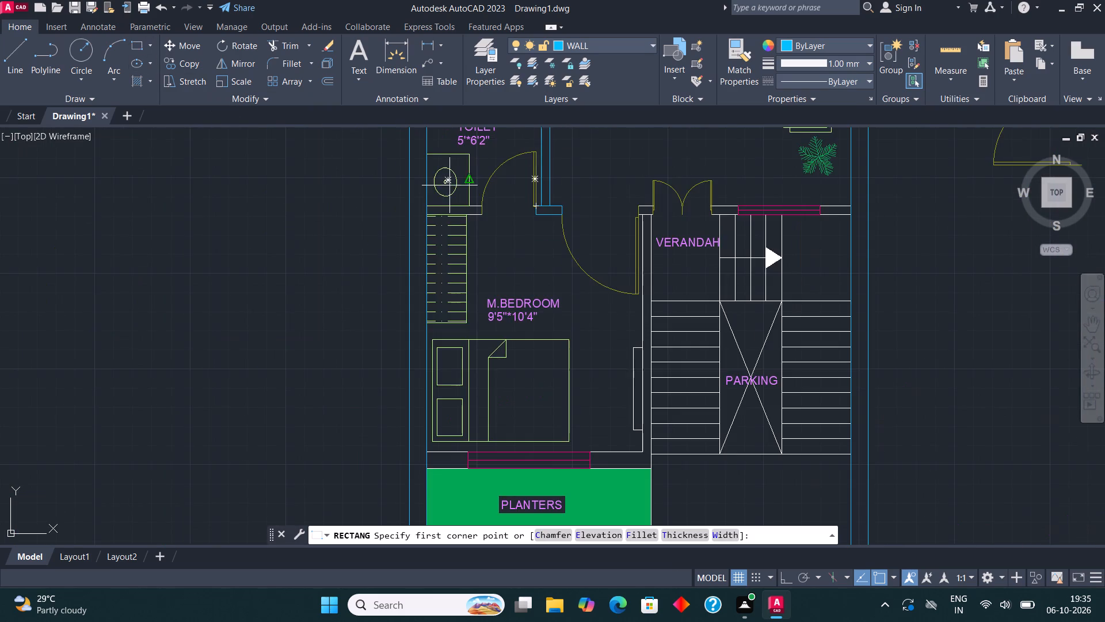
scroll(433, 198, "up", 4)
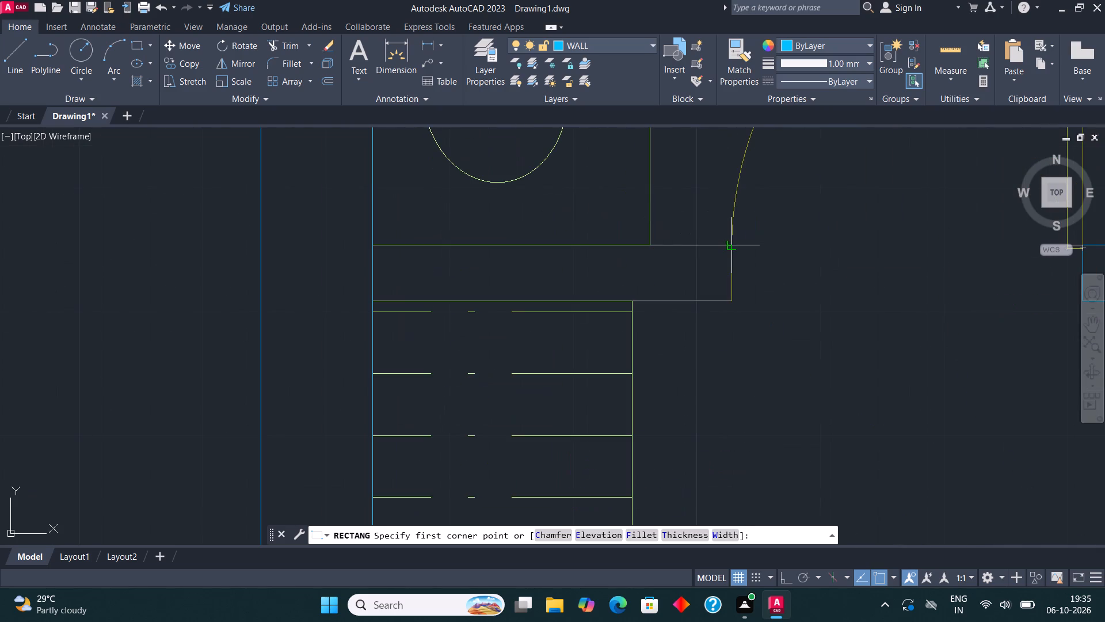
left_click(730, 242)
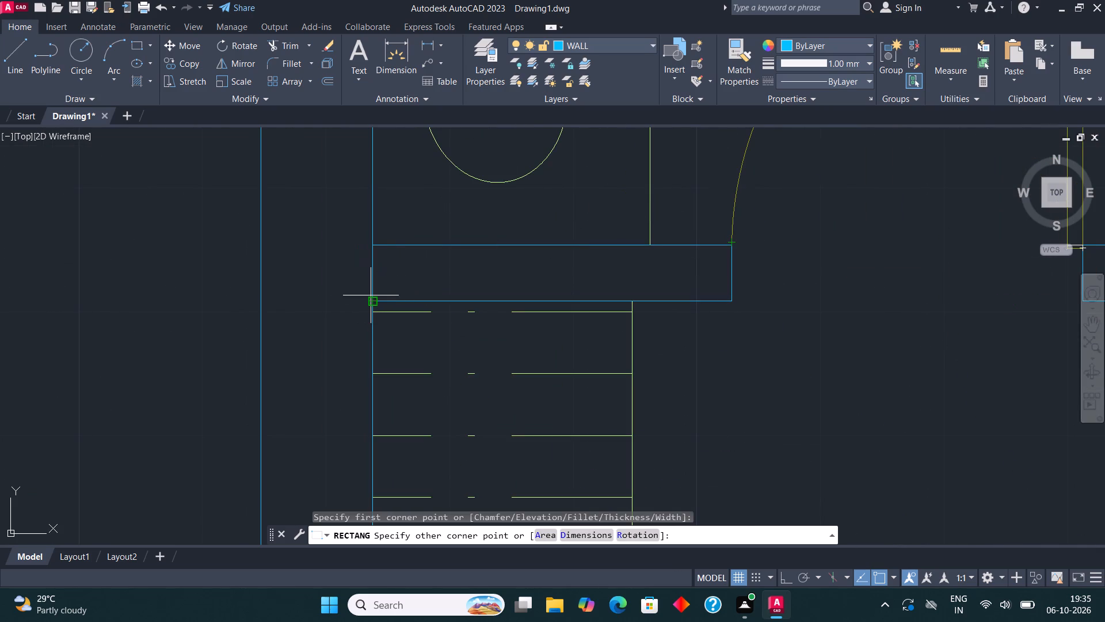
left_click(375, 299)
Draw a rectangle over the short wall piece between the M.BEDROOM door and the VERANDAH double door.
scroll(285, 279, "down", 3)
scroll(374, 318, "down", 2)
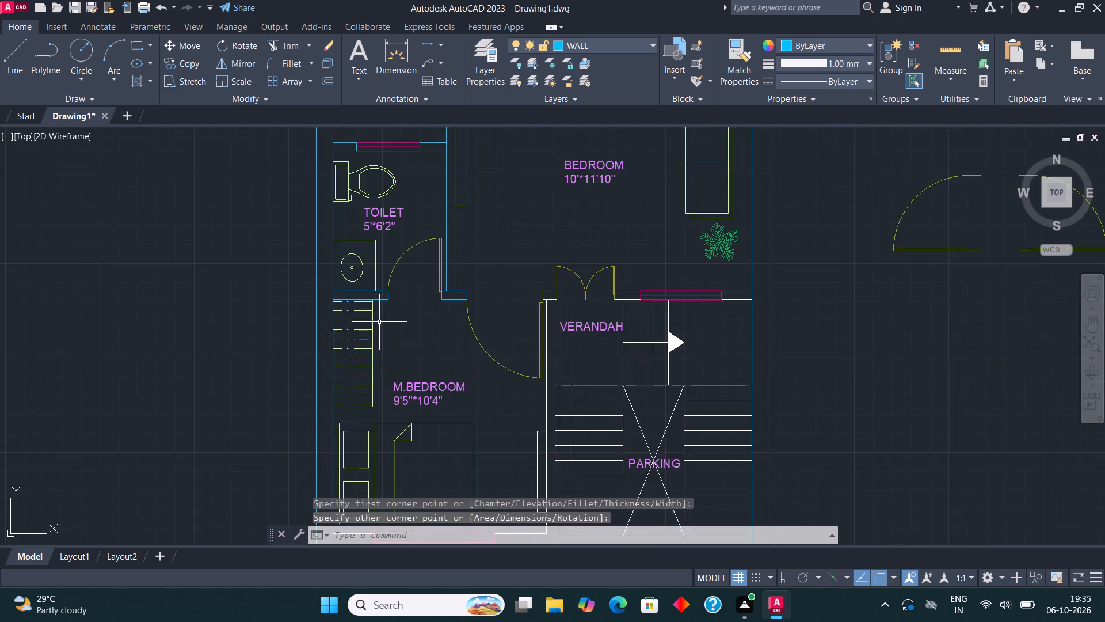
scroll(504, 307, "up", 3)
scroll(432, 300, "up", 1)
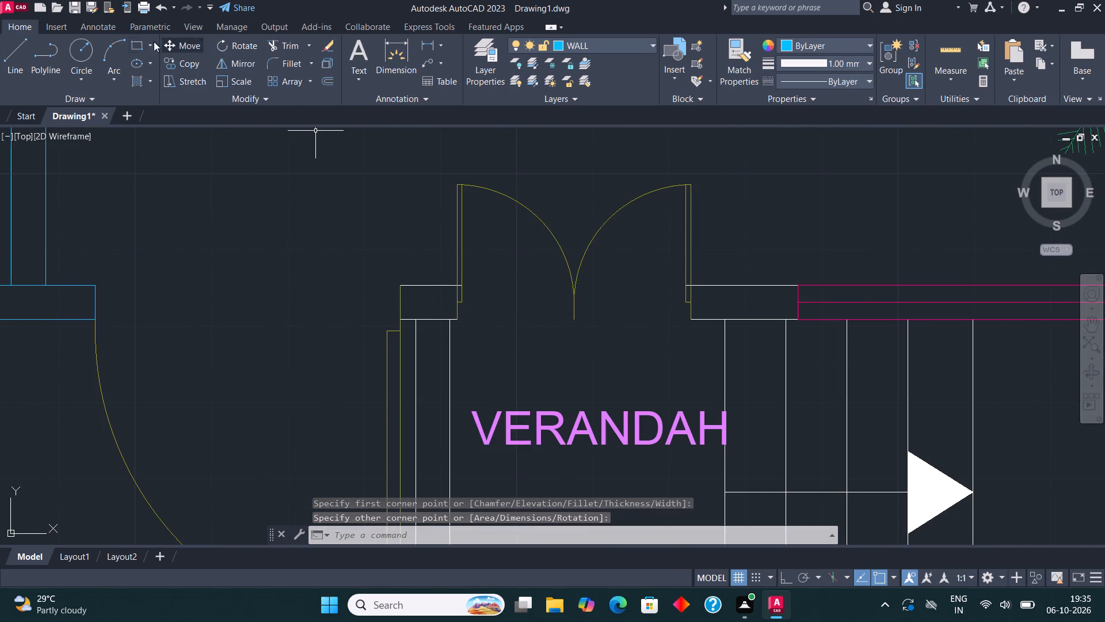
left_click(133, 47)
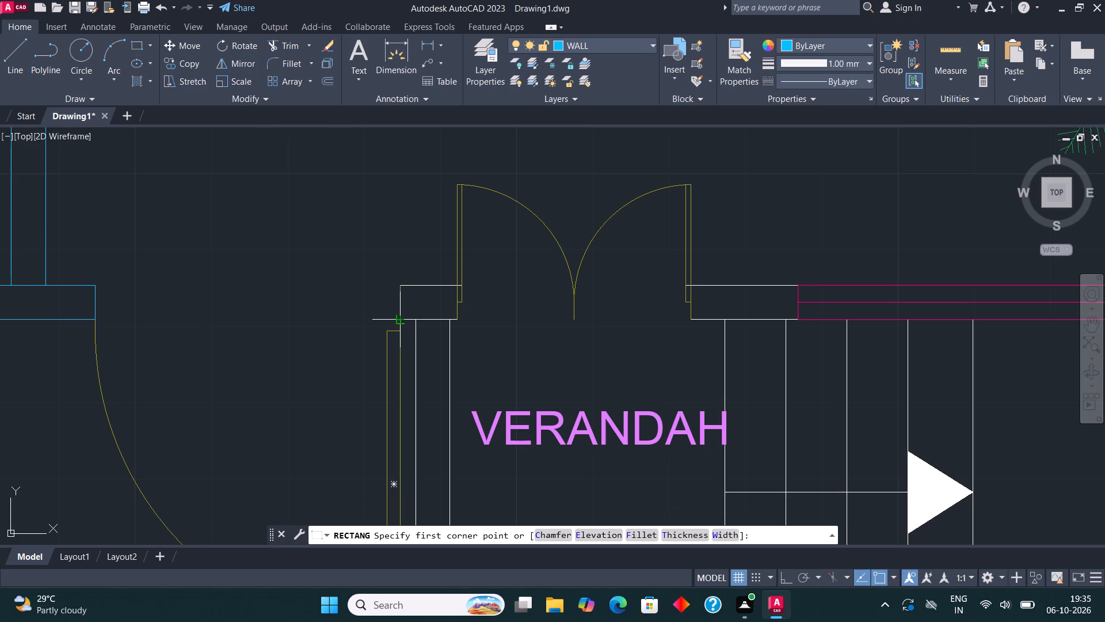
left_click(398, 322)
left_click(455, 287)
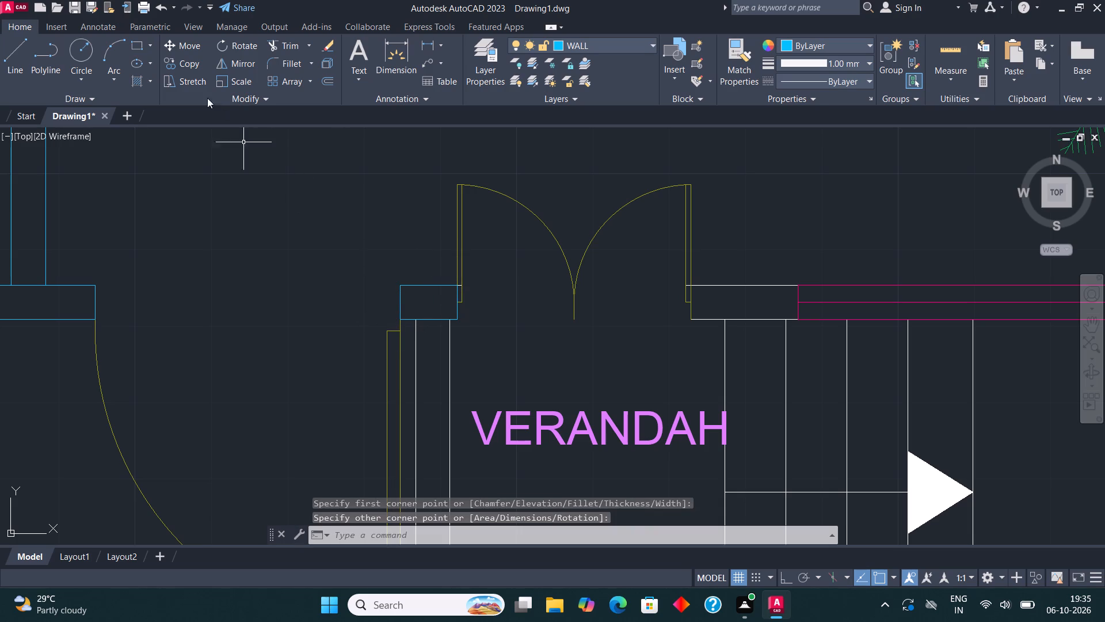
Draw a rectangle over M.BEDROOM's east wall, from the wall piece beside the VERANDAH double door down to the PLANTERS area.
left_click(134, 43)
middle_click_drag(403, 267, 398, 180)
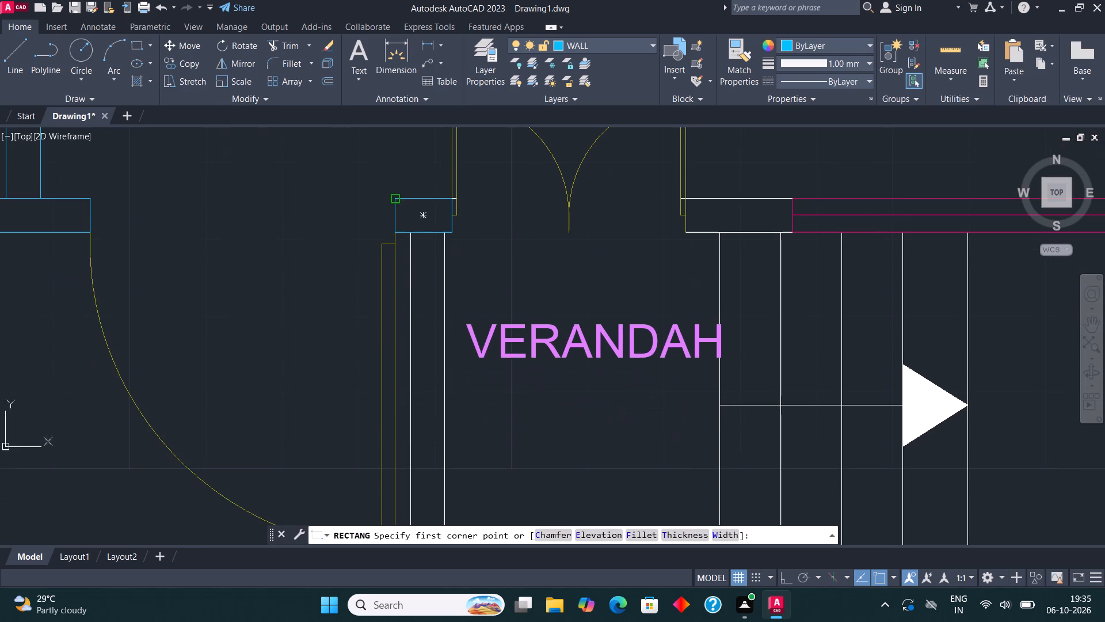
middle_click_drag(398, 180, 398, 180)
left_click(406, 235)
scroll(424, 223, "down", 3)
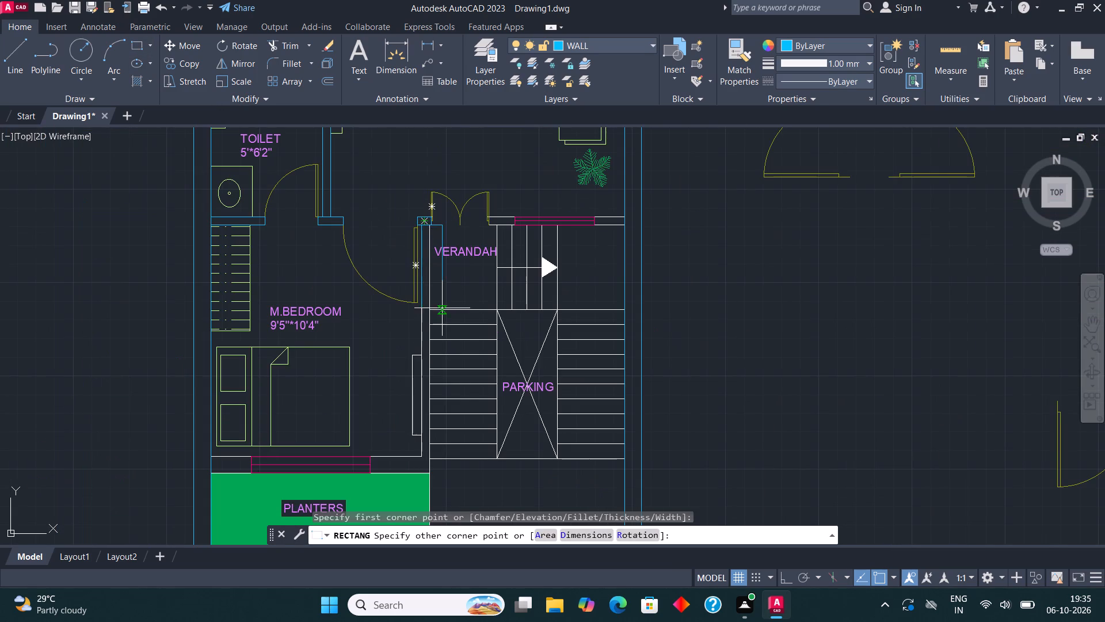
scroll(424, 465, "up", 4)
scroll(466, 360, "down", 2)
scroll(459, 422, "up", 1)
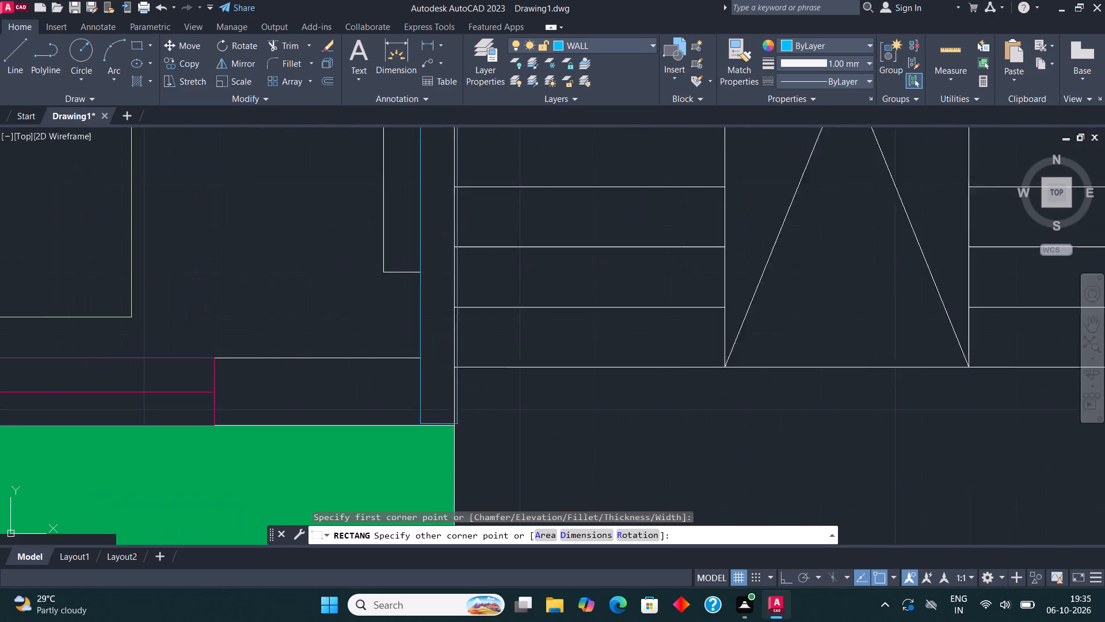
scroll(459, 422, "up", 1)
left_click(444, 426)
Draw rectangles over M.BEDROOM's south wall above PLANTERS on both sides of its window.
left_click(132, 50)
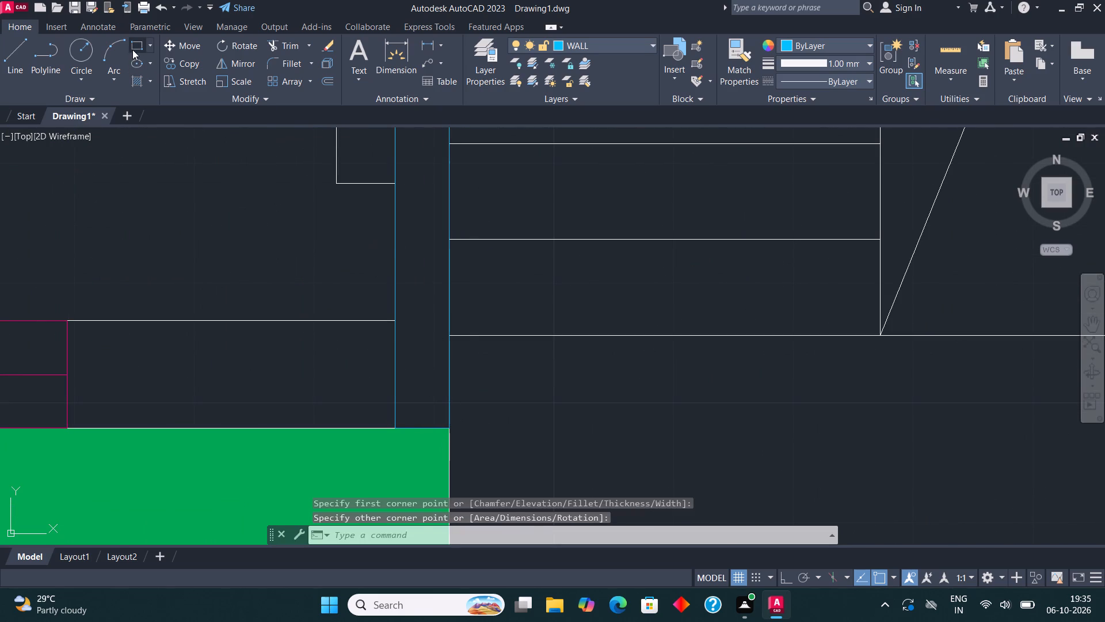
left_click(67, 316)
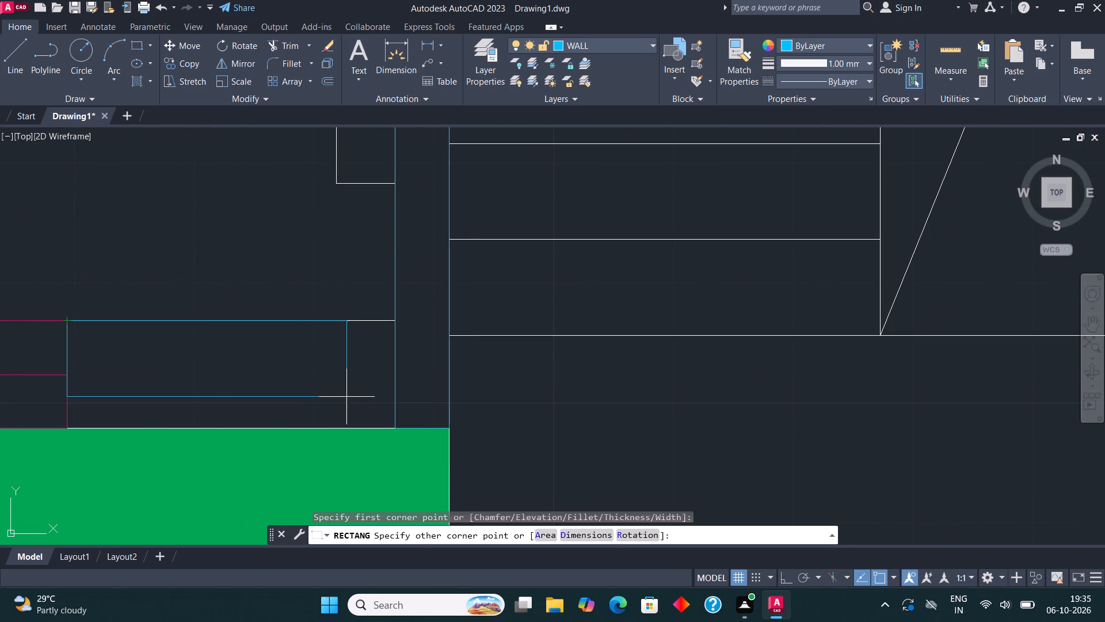
left_click(394, 425)
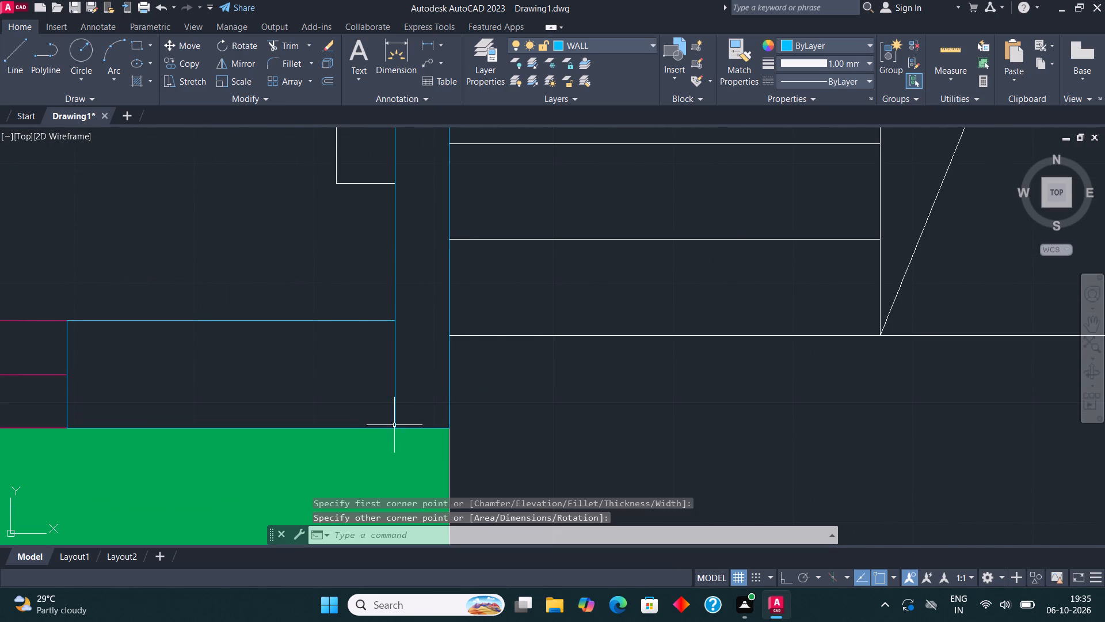
scroll(404, 359, "down", 4)
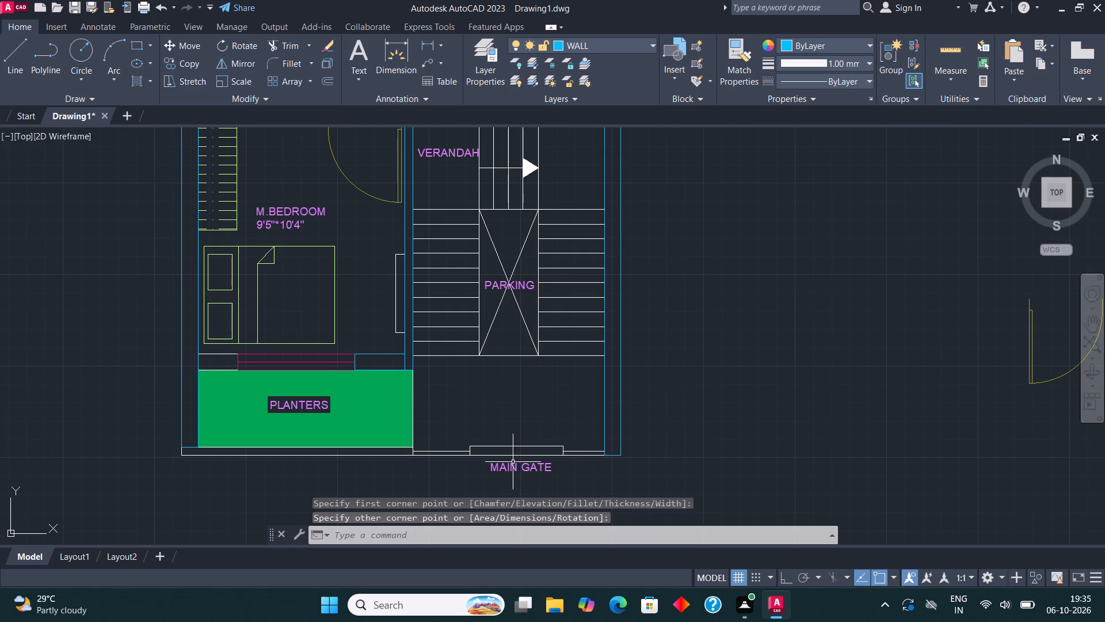
middle_click_drag(528, 452, 620, 436)
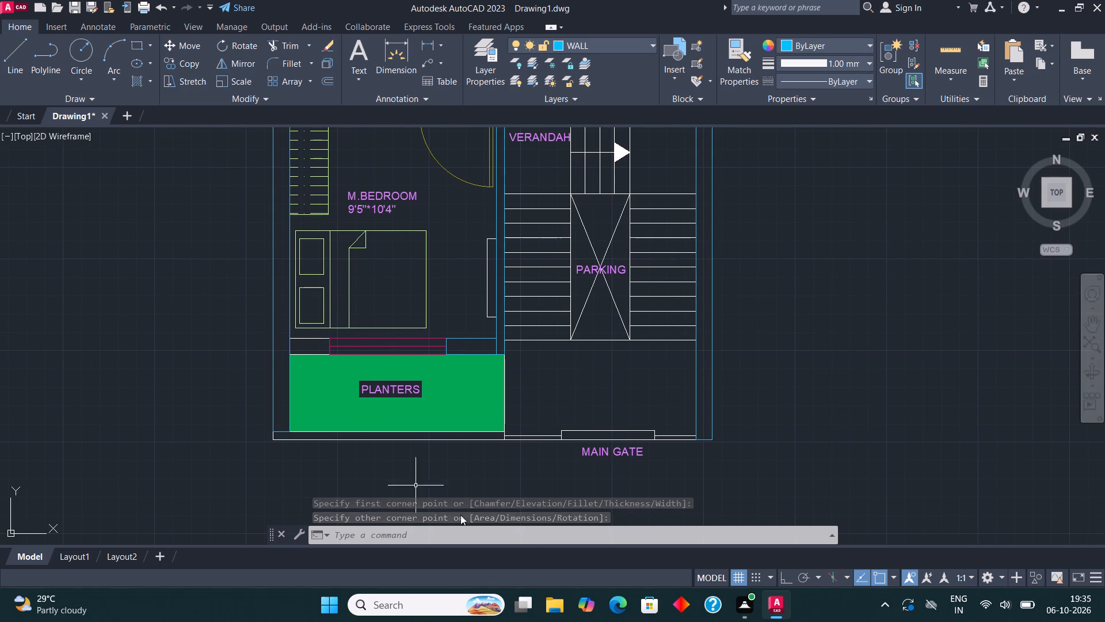
scroll(300, 293, "up", 2)
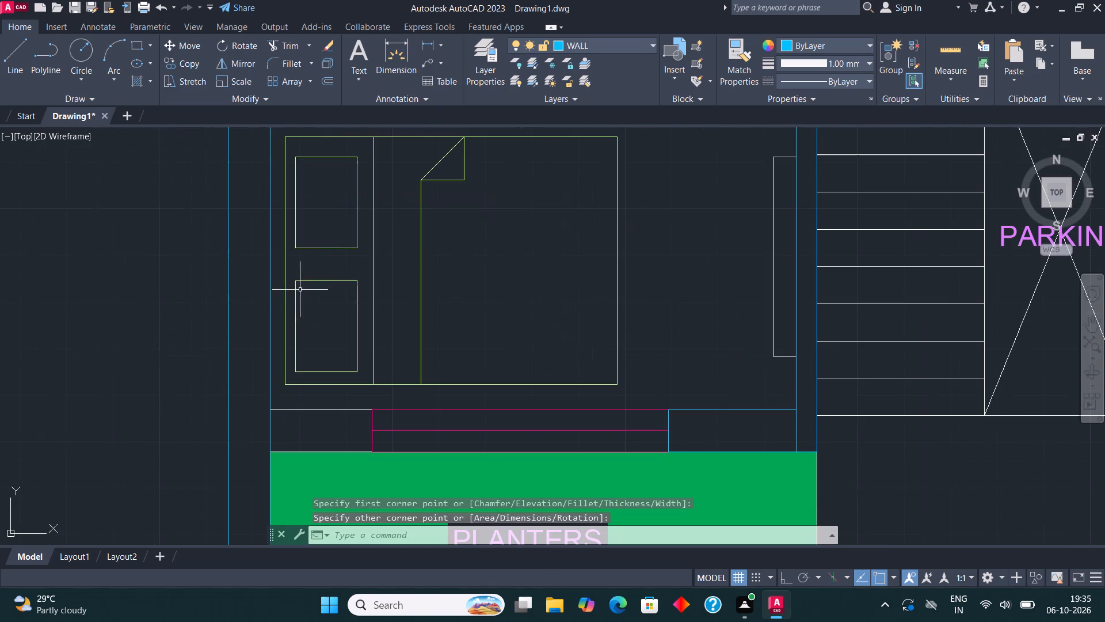
left_click(135, 46)
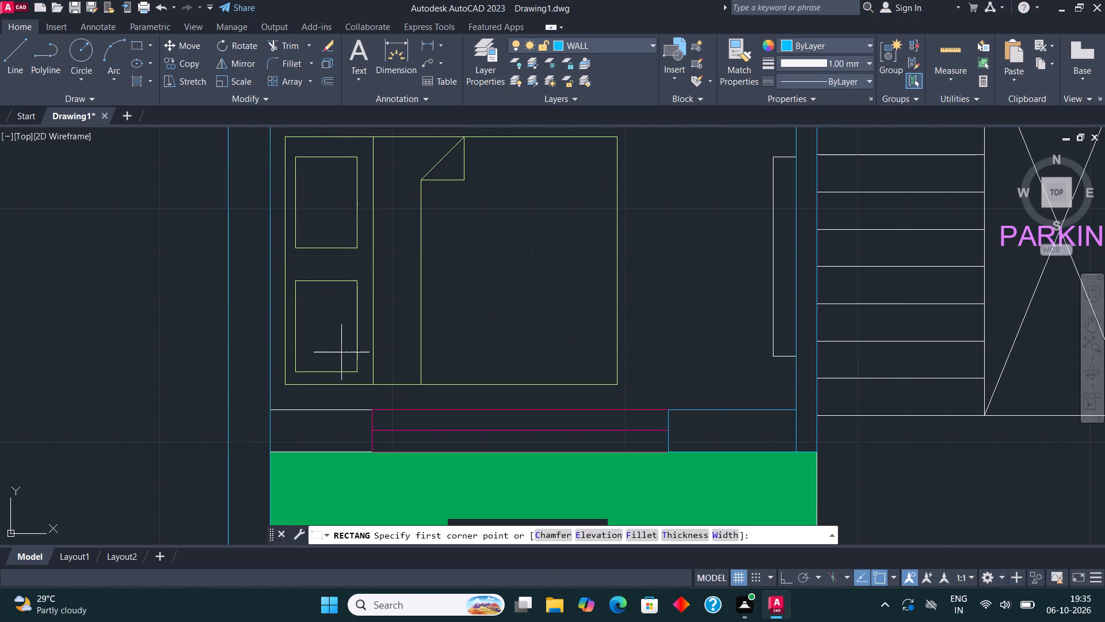
left_click(370, 408)
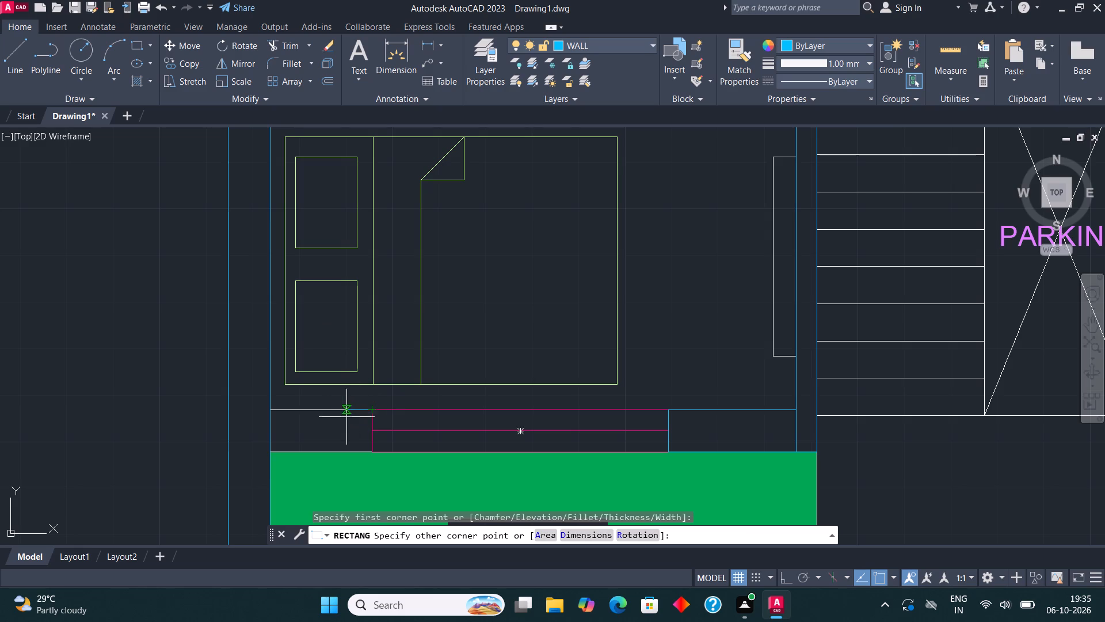
left_click(265, 450)
Draw a rectangle over the wall piece between the VERANDAH double door and the window beside it.
scroll(270, 427, "down", 2)
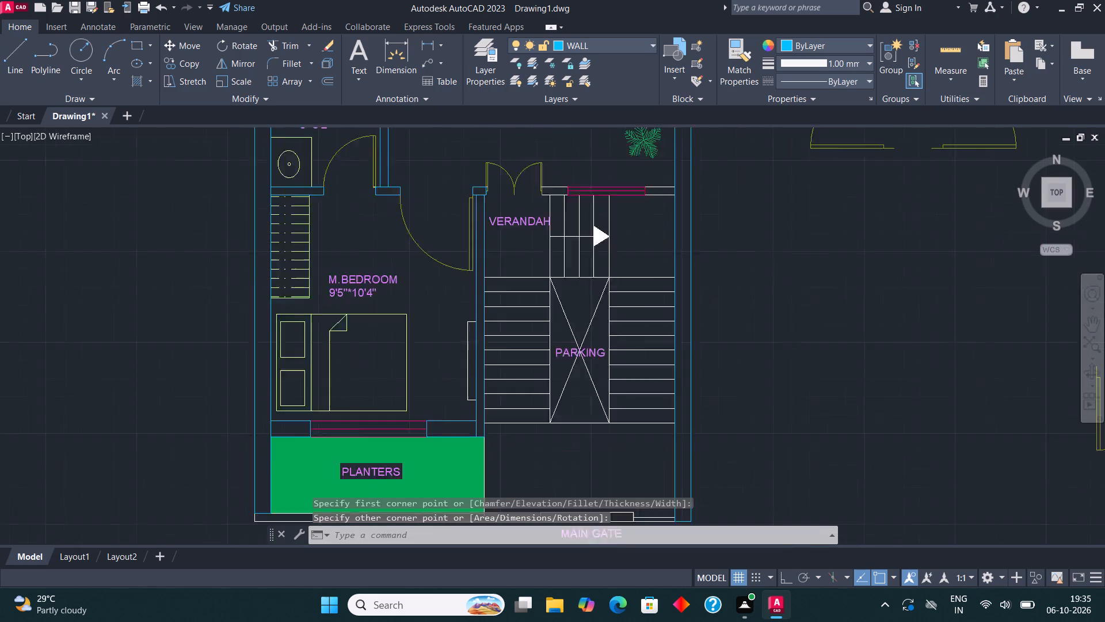
scroll(270, 428, "down", 2)
scroll(384, 420, "up", 2)
middle_click_drag(463, 268, 471, 344)
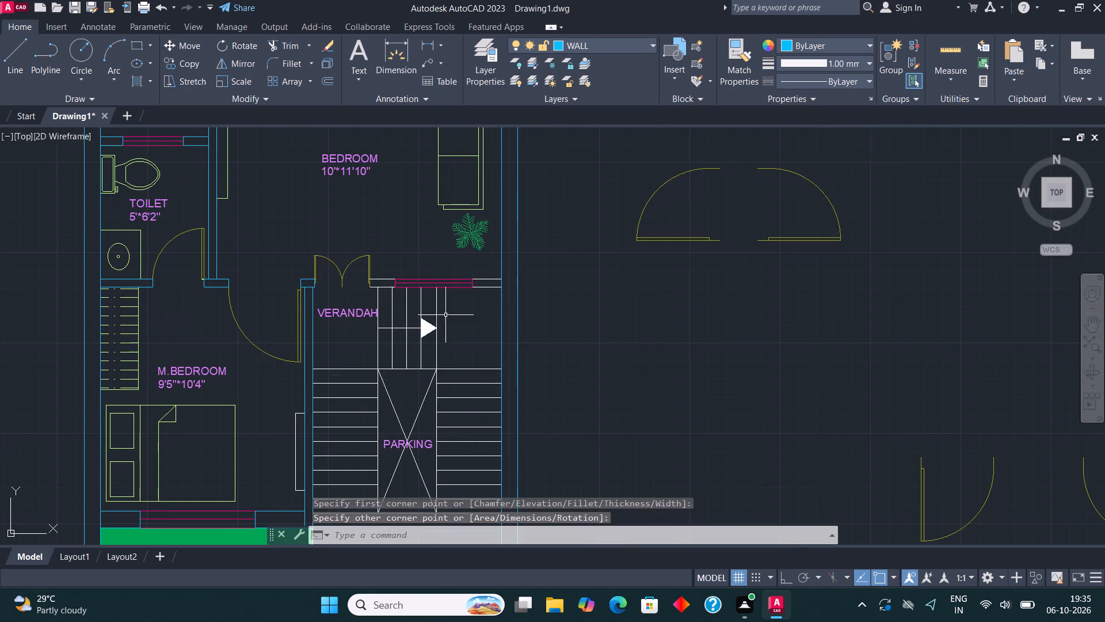
scroll(404, 275, "up", 2)
scroll(322, 274, "up", 2)
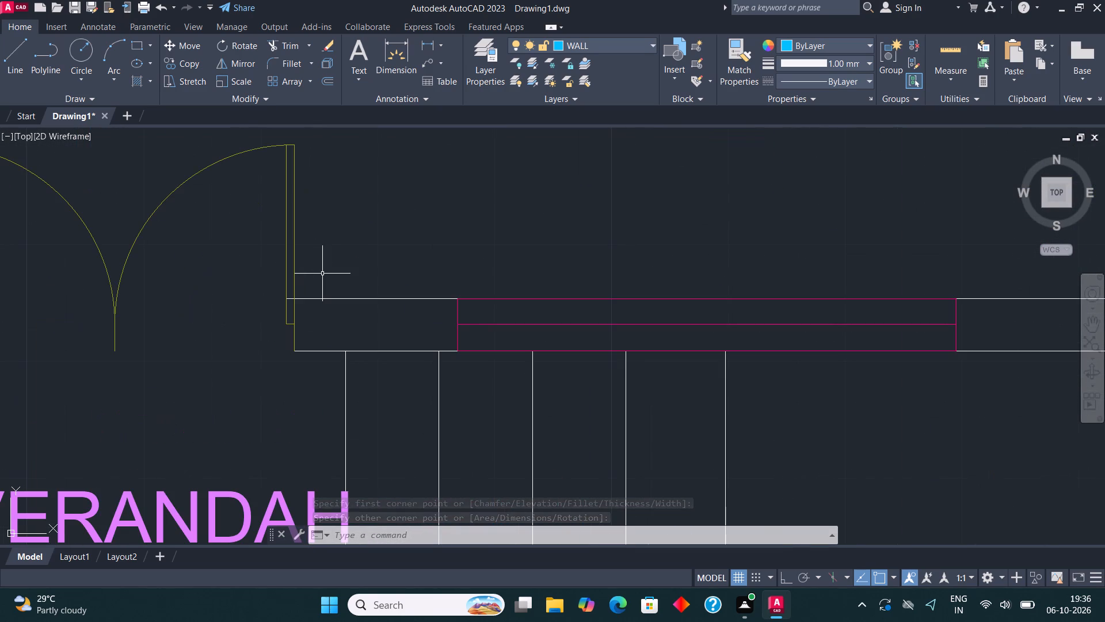
left_click(139, 44)
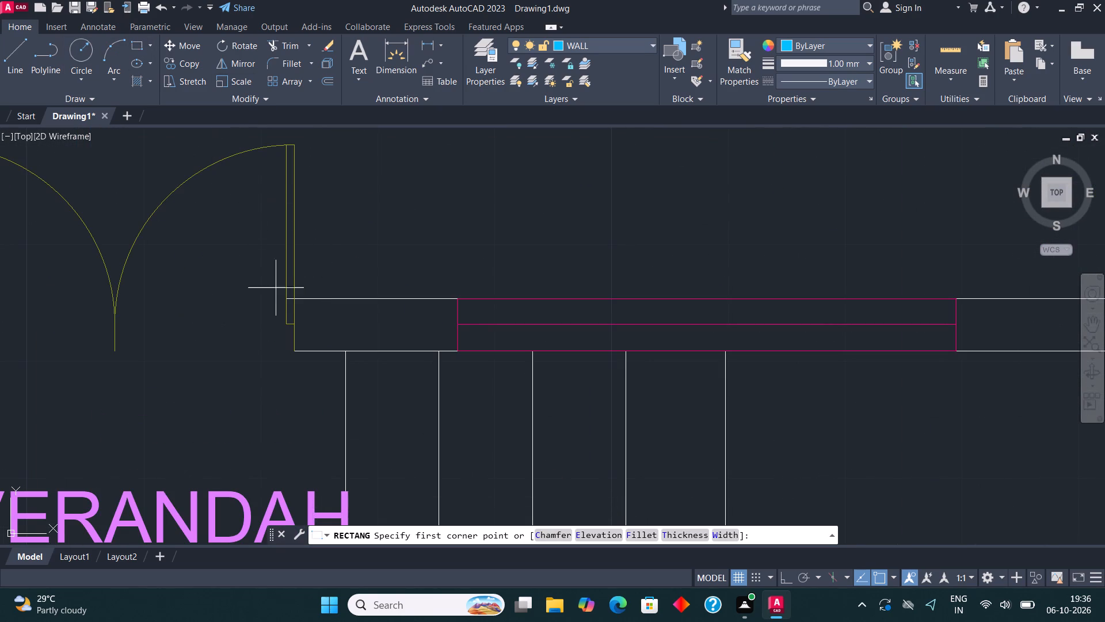
left_click(298, 350)
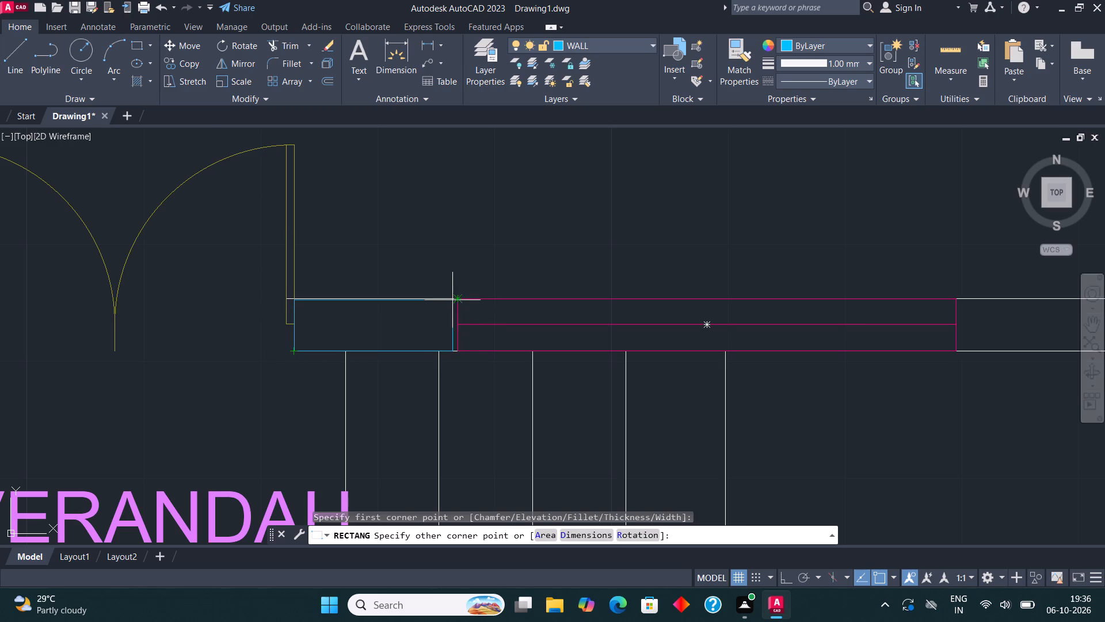
left_click(454, 299)
Draw a rectangle over the wall piece between the window above the stairs and the east outer wall.
left_click(134, 36)
left_click(139, 43)
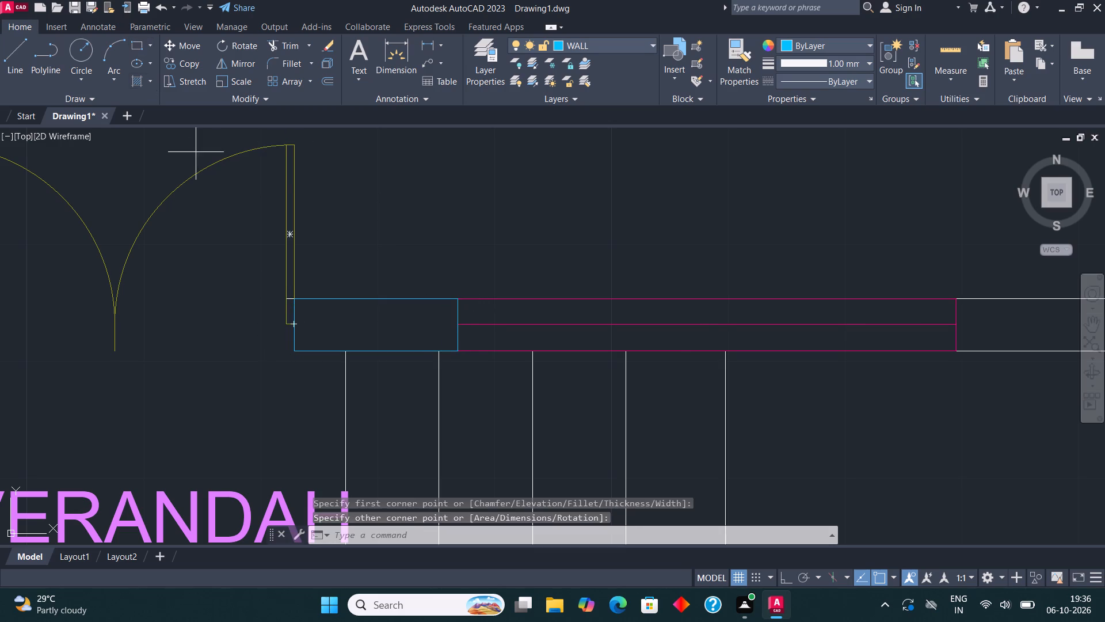
scroll(274, 255, "down", 2)
scroll(653, 280, "up", 2)
left_click(628, 275)
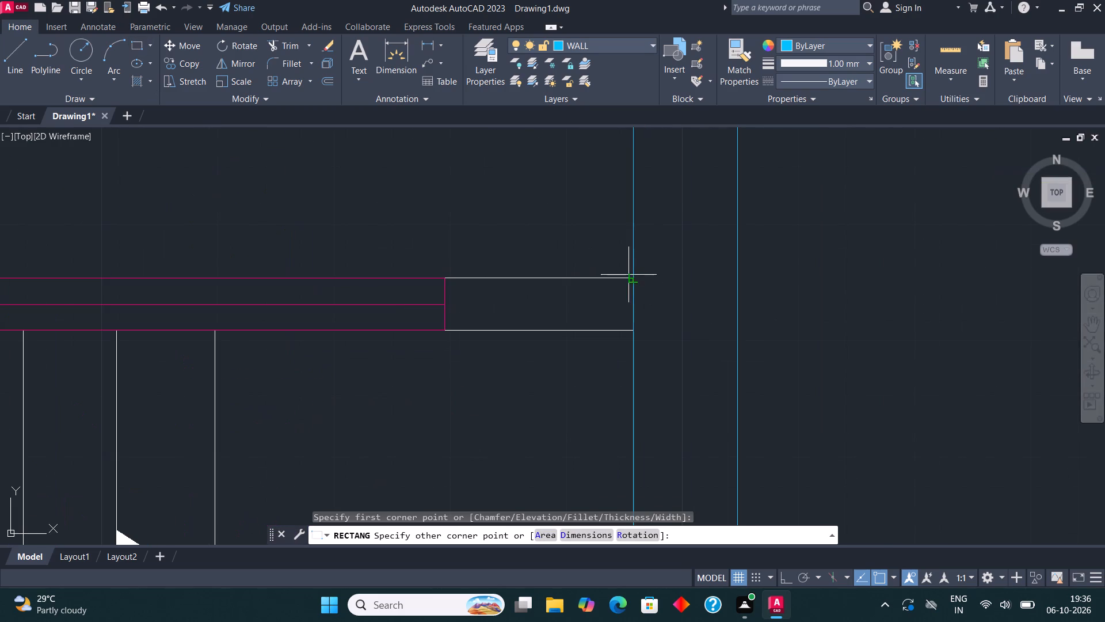
left_click(441, 327)
Draw rectangles over the wall between UTILITY and OPEN KITCHEN on both sides of its window.
scroll(428, 346, "down", 6)
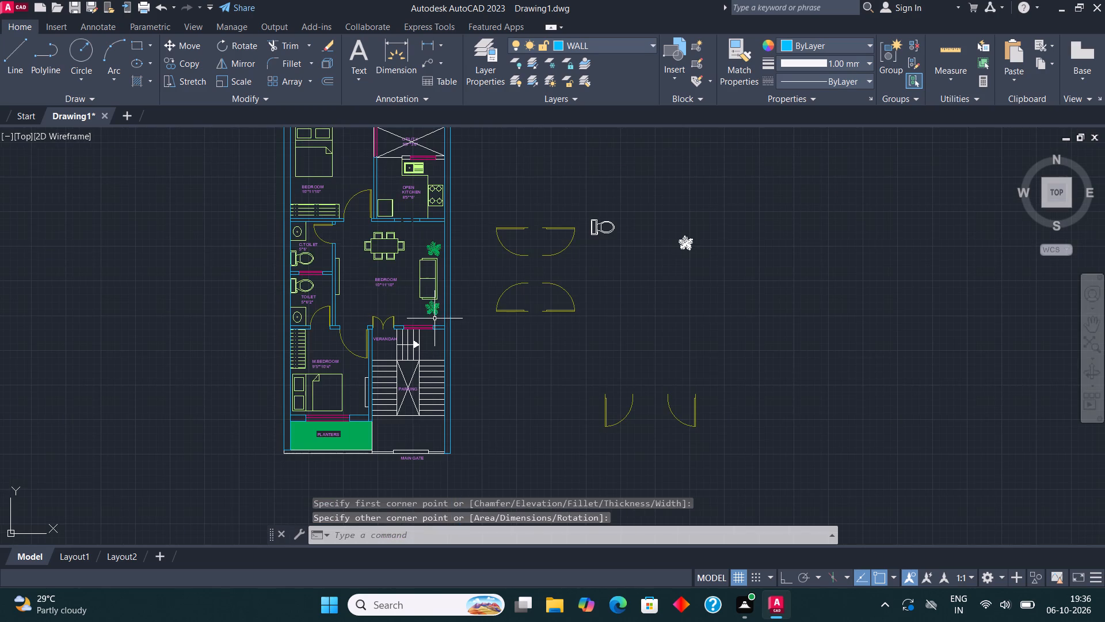
middle_click_drag(435, 318, 443, 364)
scroll(439, 200, "up", 4)
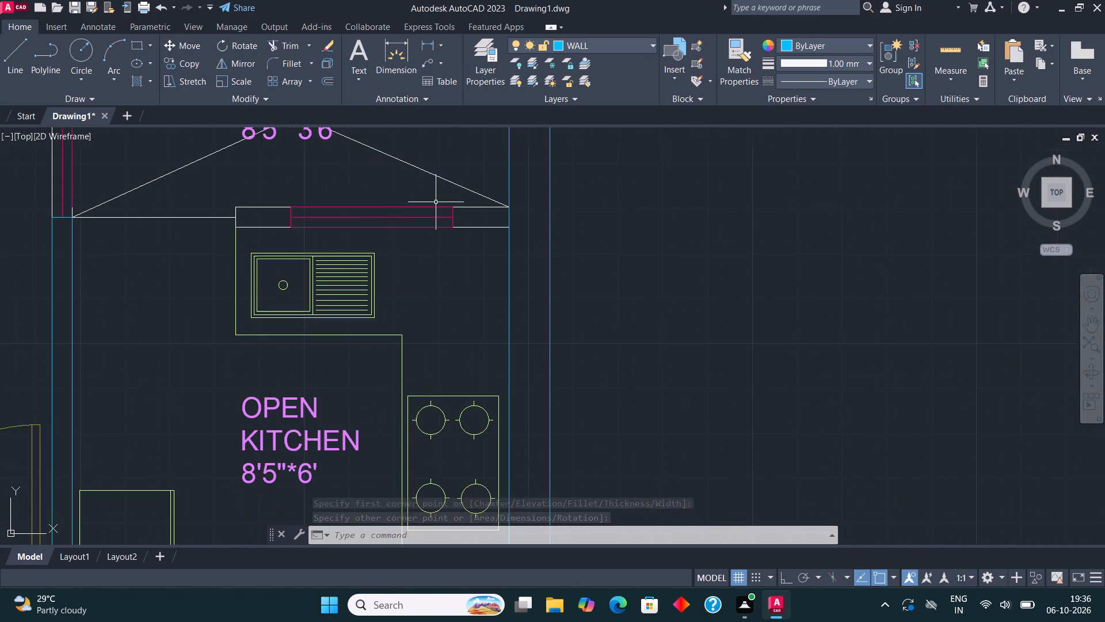
middle_click_drag(428, 225, 424, 318)
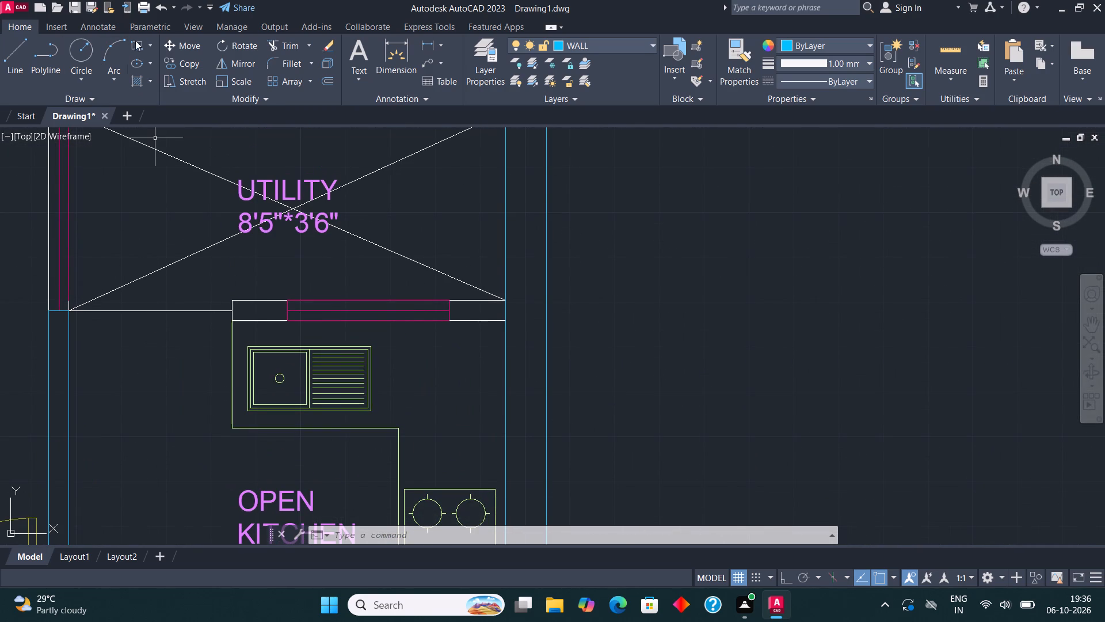
left_click(140, 40)
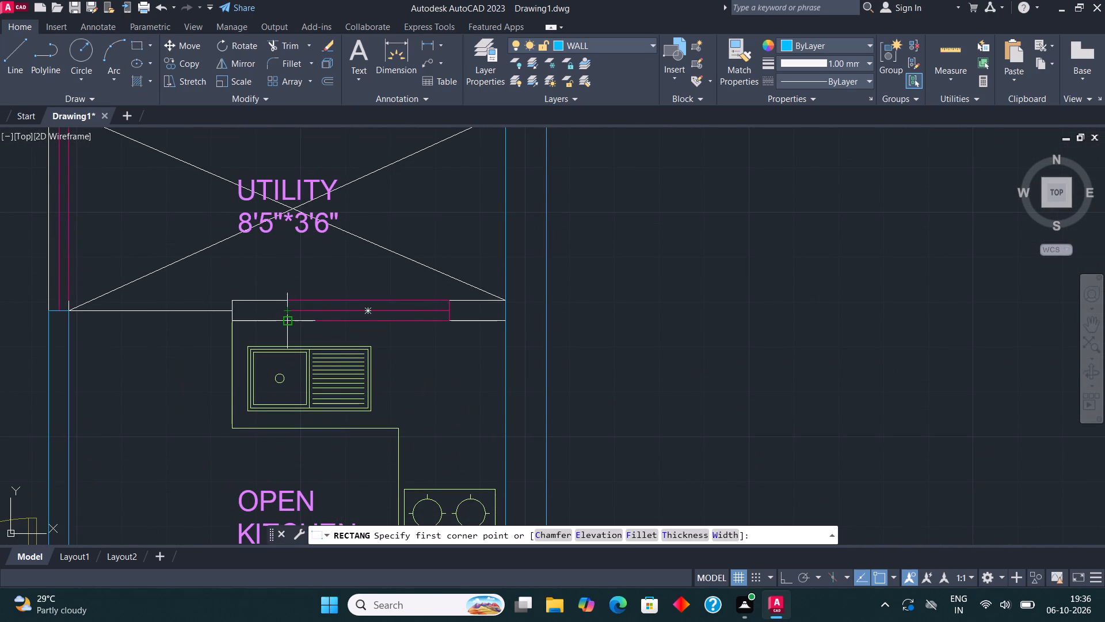
left_click(284, 320)
left_click(233, 301)
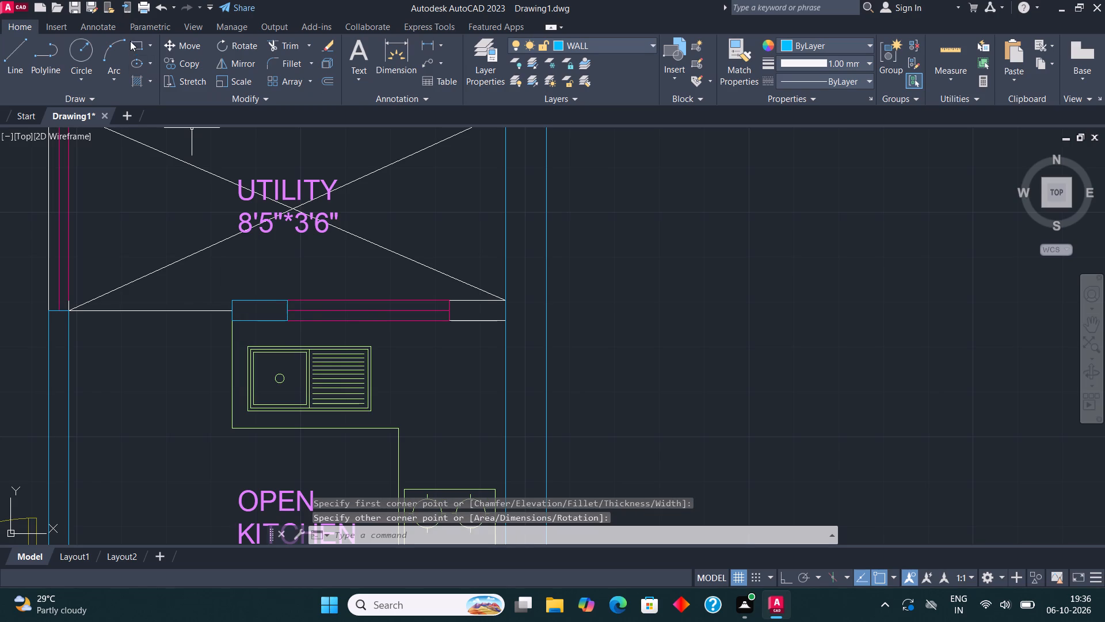
left_click(130, 41)
left_click(452, 319)
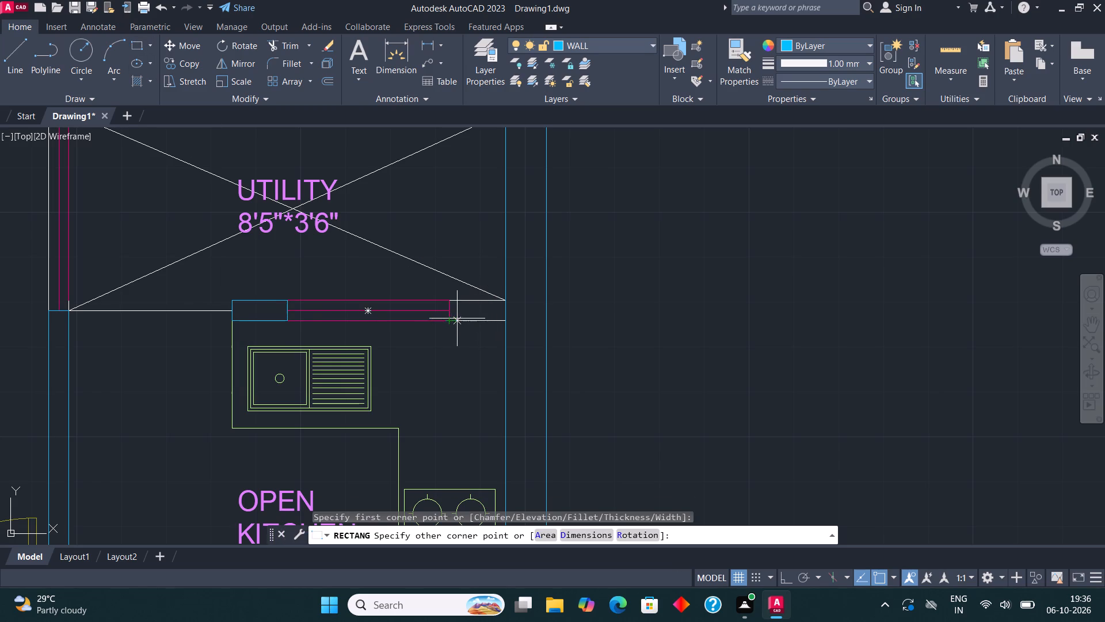
left_click(502, 298)
Draw a line on the WIN layer along the west edge of the window in UTILITY's west wall.
scroll(519, 299, "down", 2)
middle_click_drag(495, 270, 509, 293)
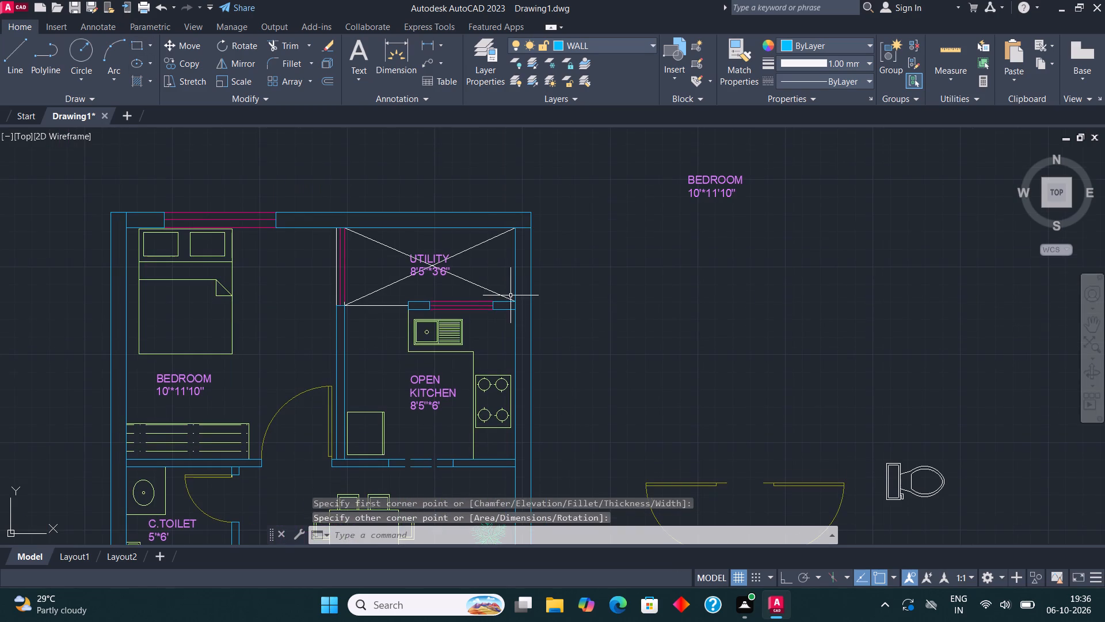
middle_click_drag(509, 293, 481, 215)
scroll(297, 220, "up", 2)
middle_click_drag(311, 221, 319, 238)
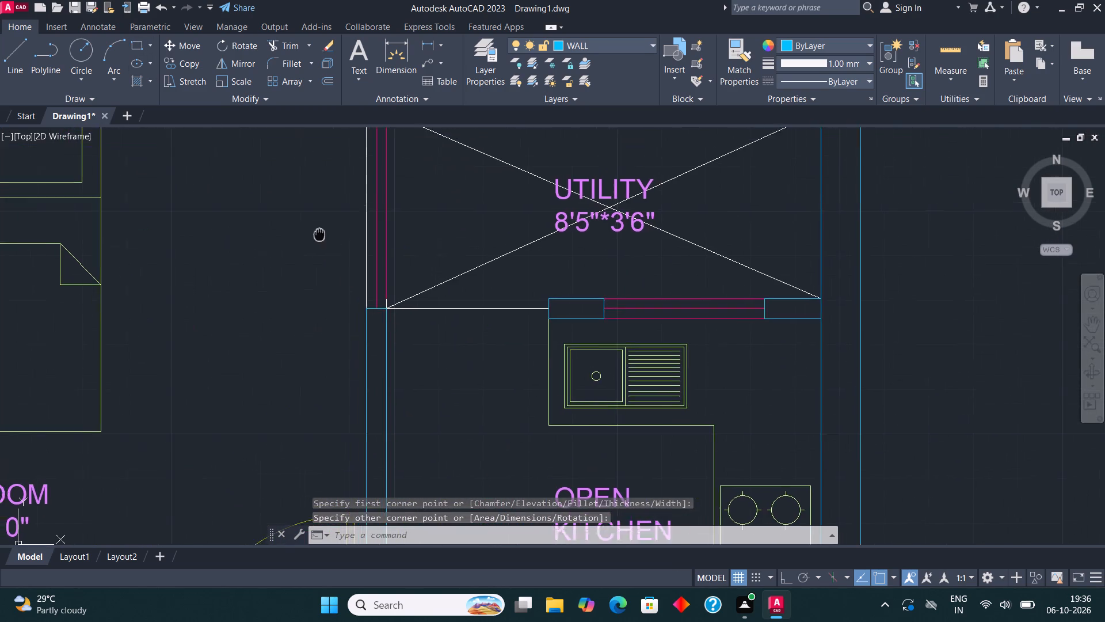
middle_click_drag(319, 238, 304, 306)
key("Escape")
left_click(588, 43)
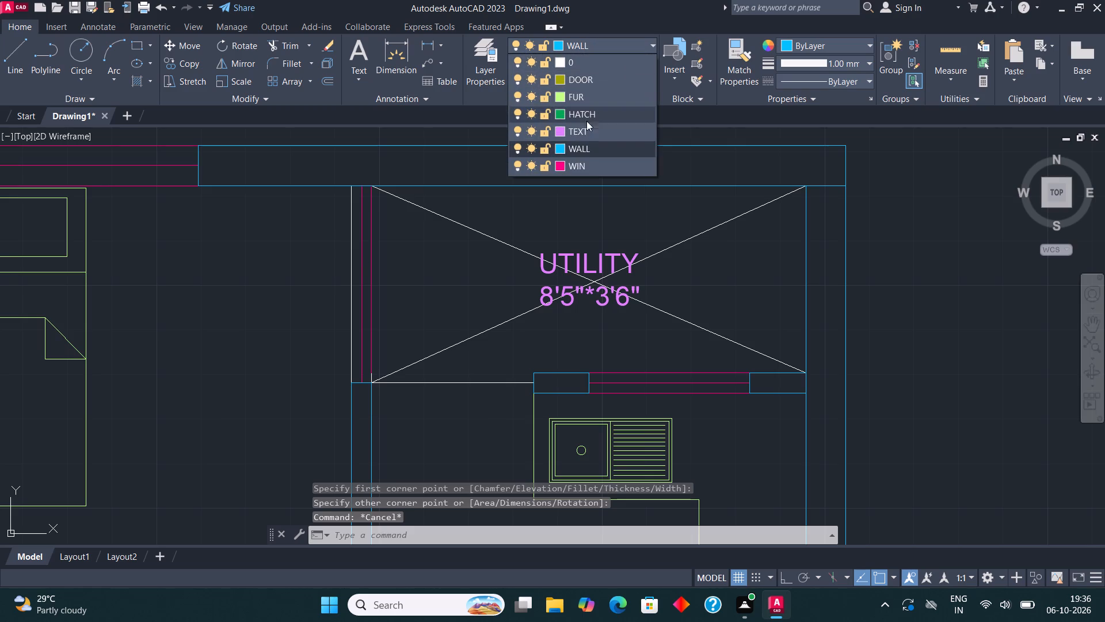
left_click(589, 166)
left_click(14, 40)
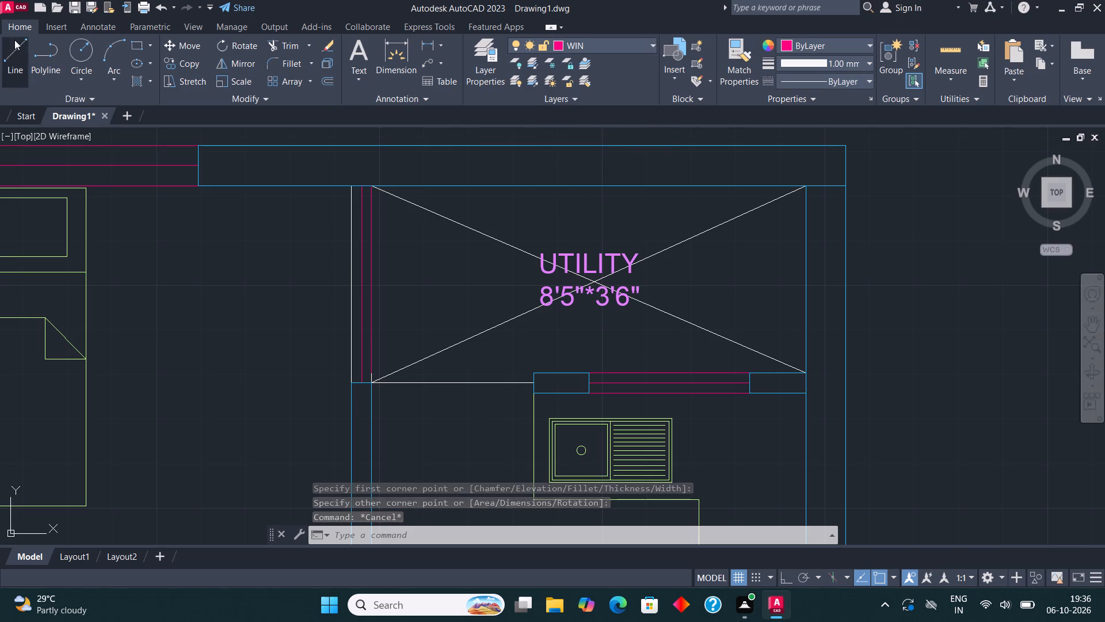
left_click(349, 385)
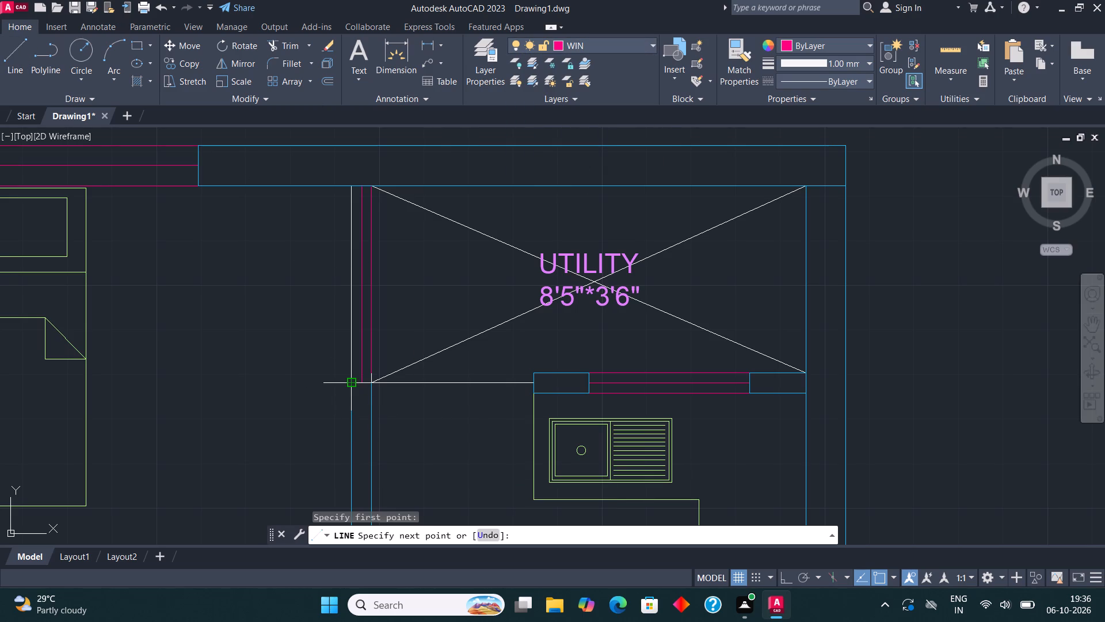
left_click(353, 190)
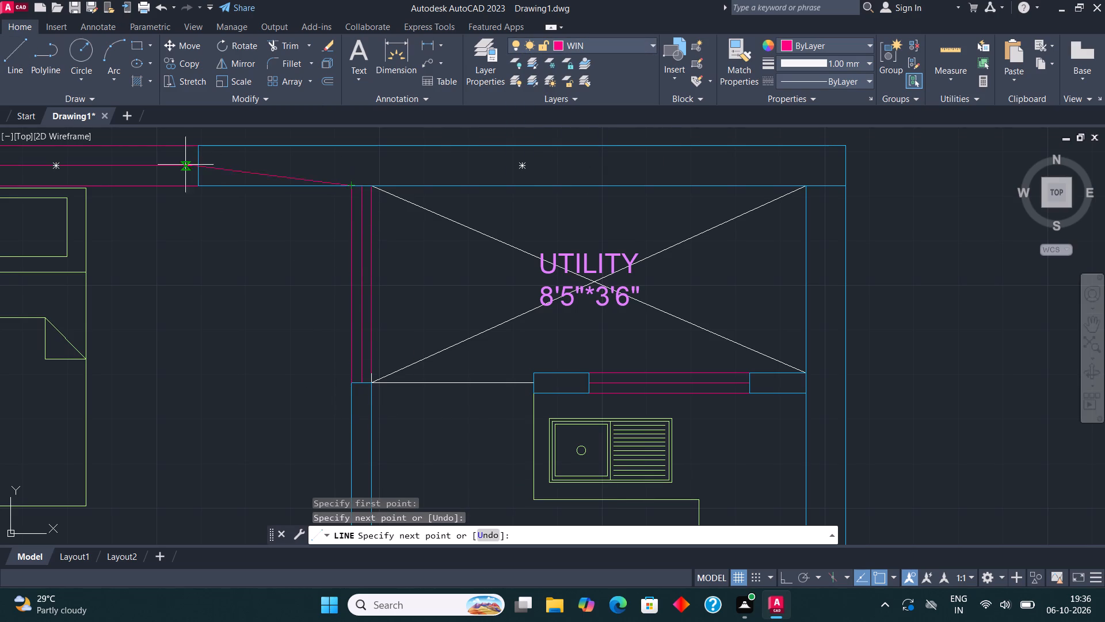
Draw a short WIN-layer line over the white stub at the south end of that window's east edge.
left_click(16, 49)
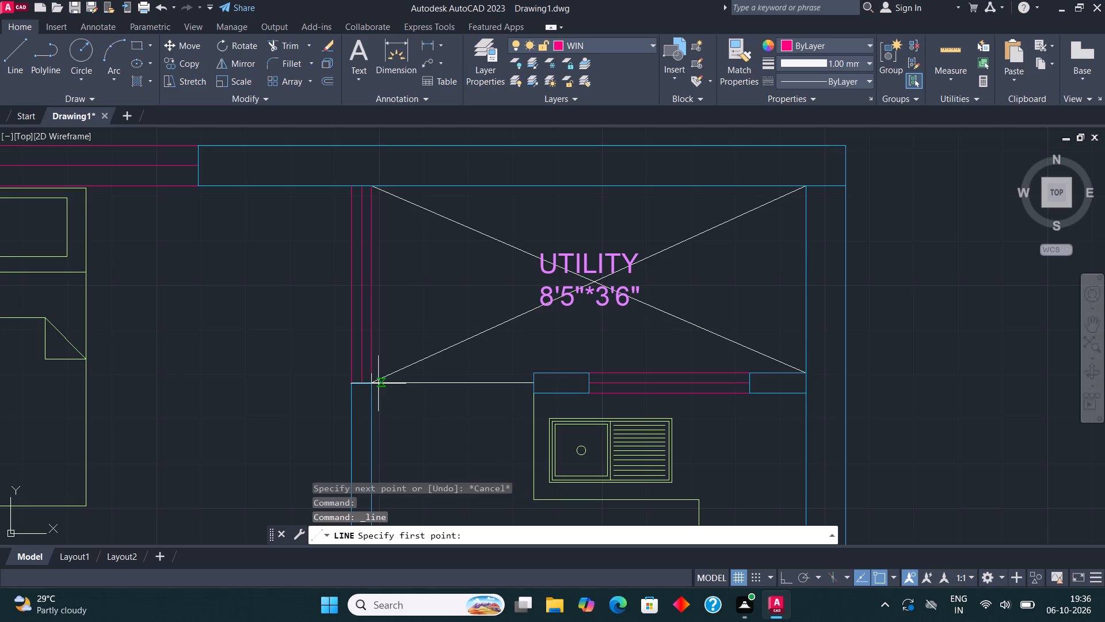
scroll(374, 373, "up", 3)
left_click(359, 377)
left_click(357, 412)
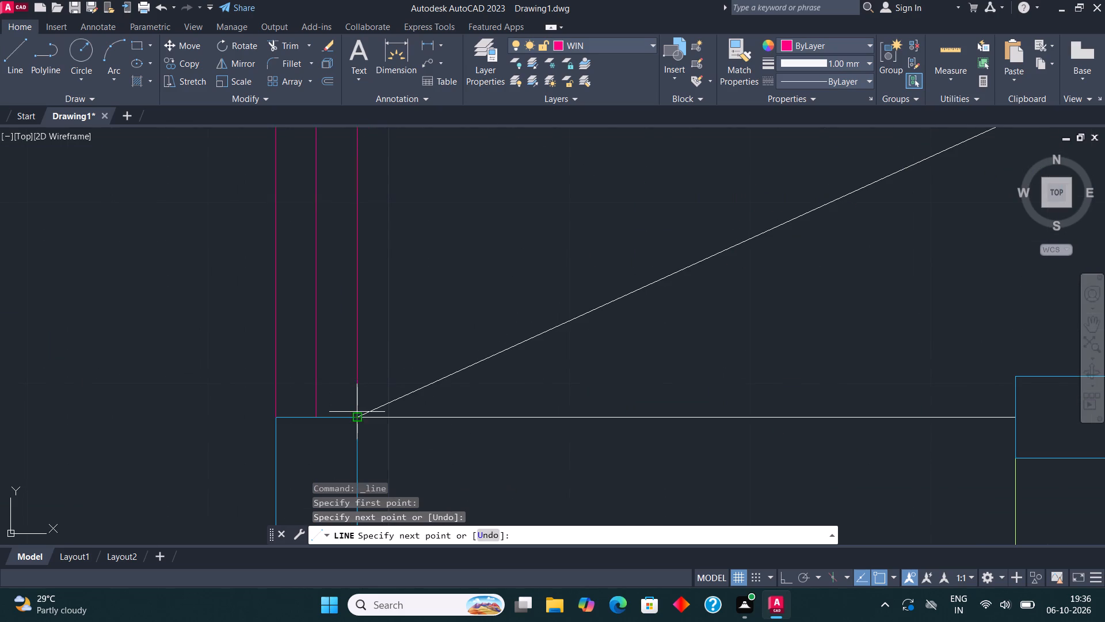
scroll(595, 329, "down", 3)
key("Escape")
Draw a rectangle on the WALL layer over the south boundary wall below PLANTERS, from the west outer corner to the planter's east edge.
scroll(591, 320, "down", 2)
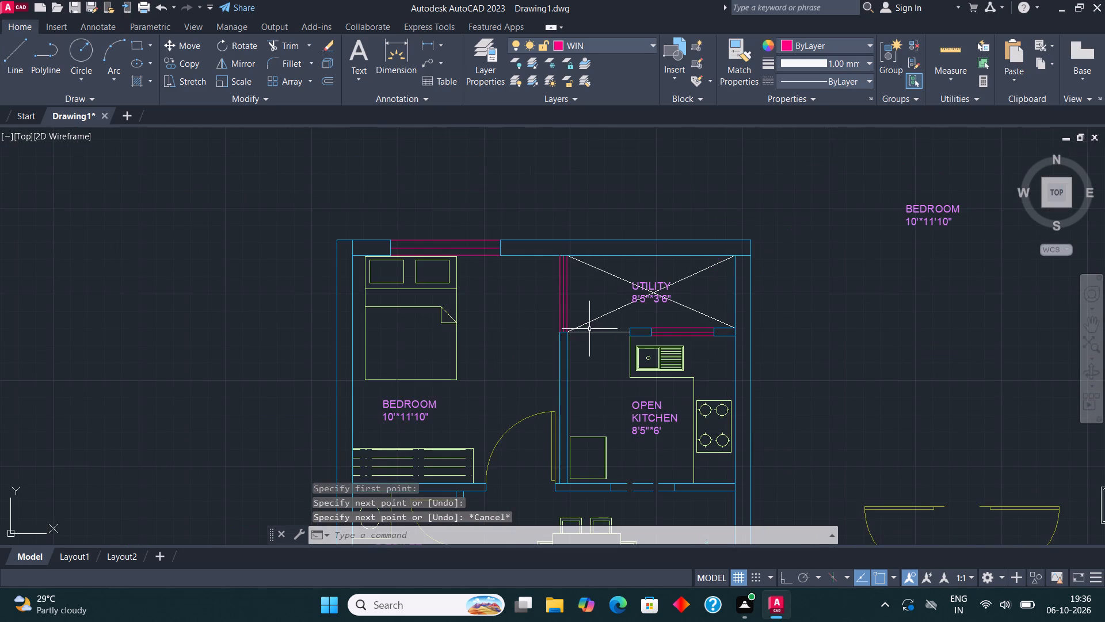
middle_click_drag(570, 317, 531, 55)
middle_click_drag(448, 341, 448, 309)
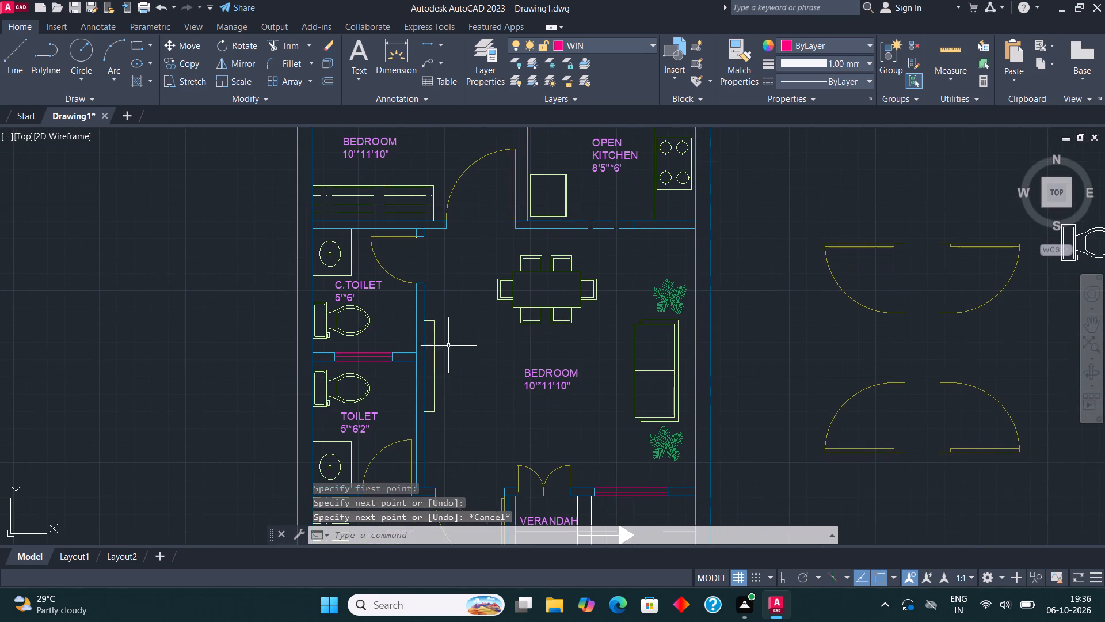
middle_click_drag(448, 309, 439, 27)
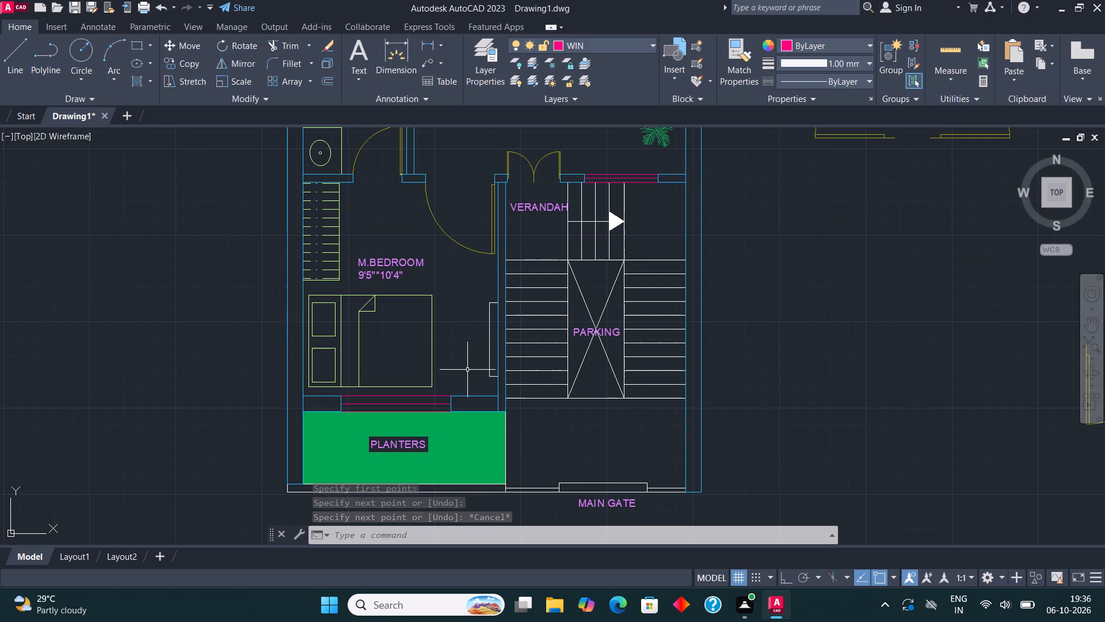
key("Escape")
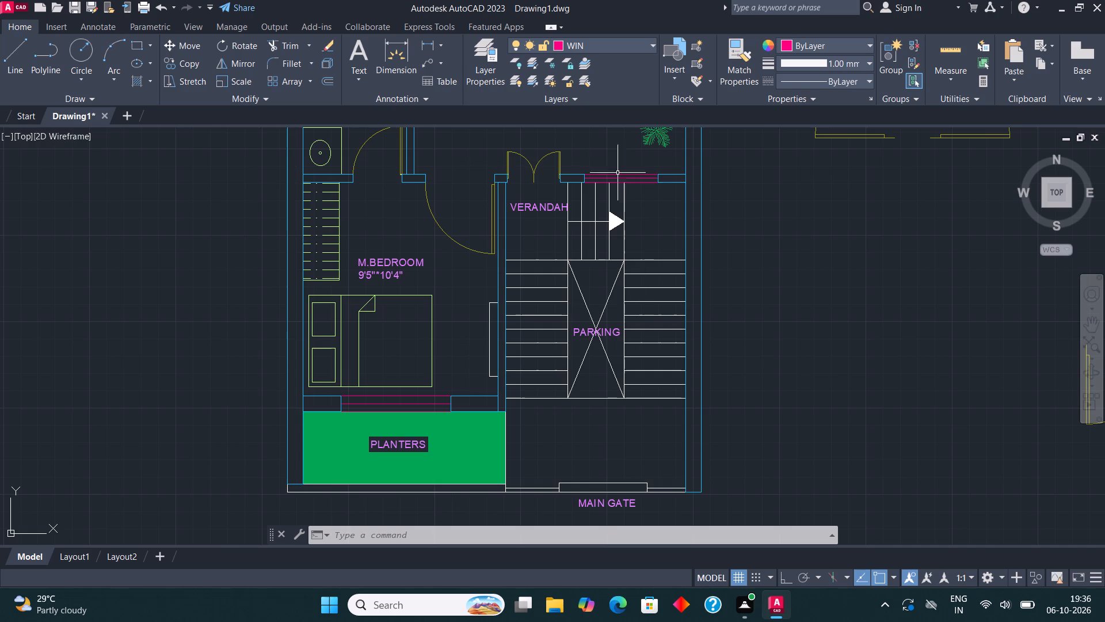
middle_click_drag(550, 232, 539, 214)
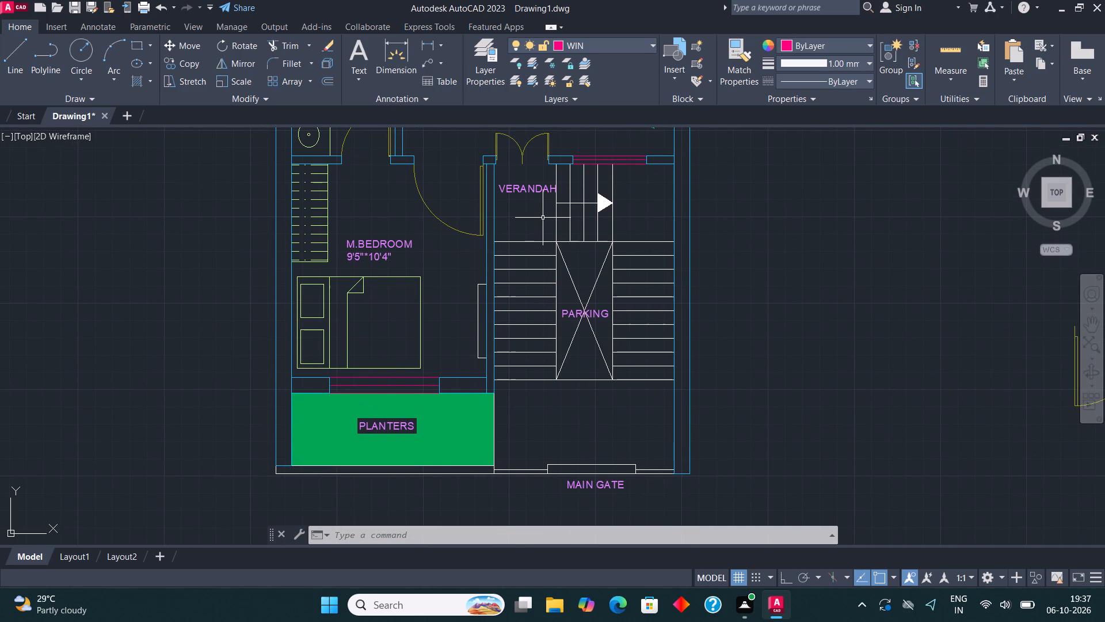
middle_click_drag(321, 468, 313, 390)
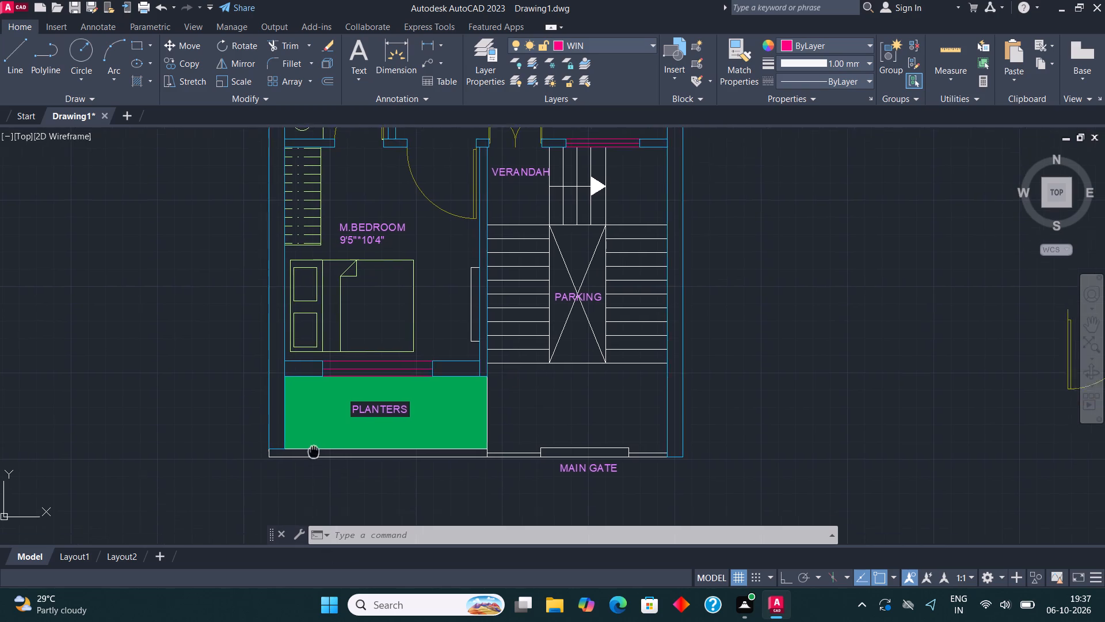
middle_click_drag(313, 390, 307, 331)
scroll(313, 324, "up", 3)
left_click(136, 45)
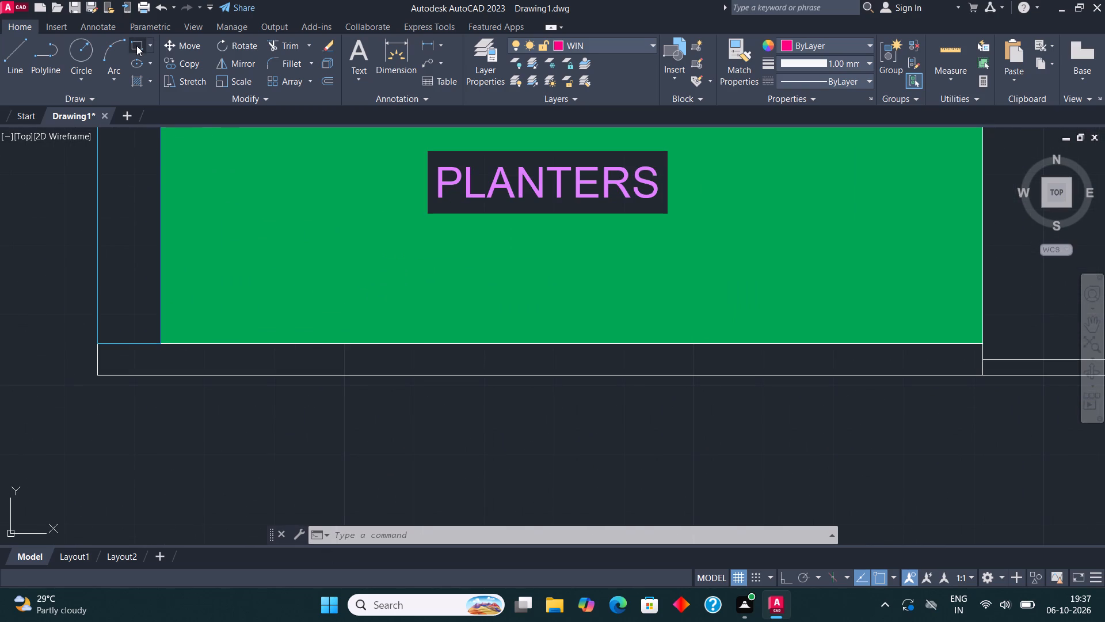
left_click(600, 41)
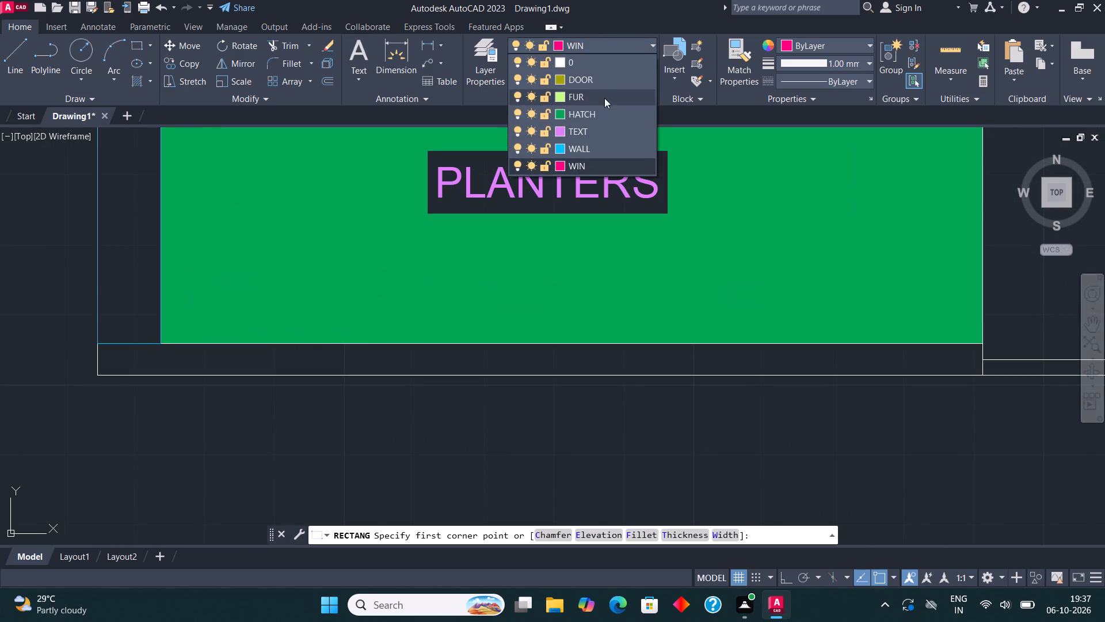
left_click(599, 143)
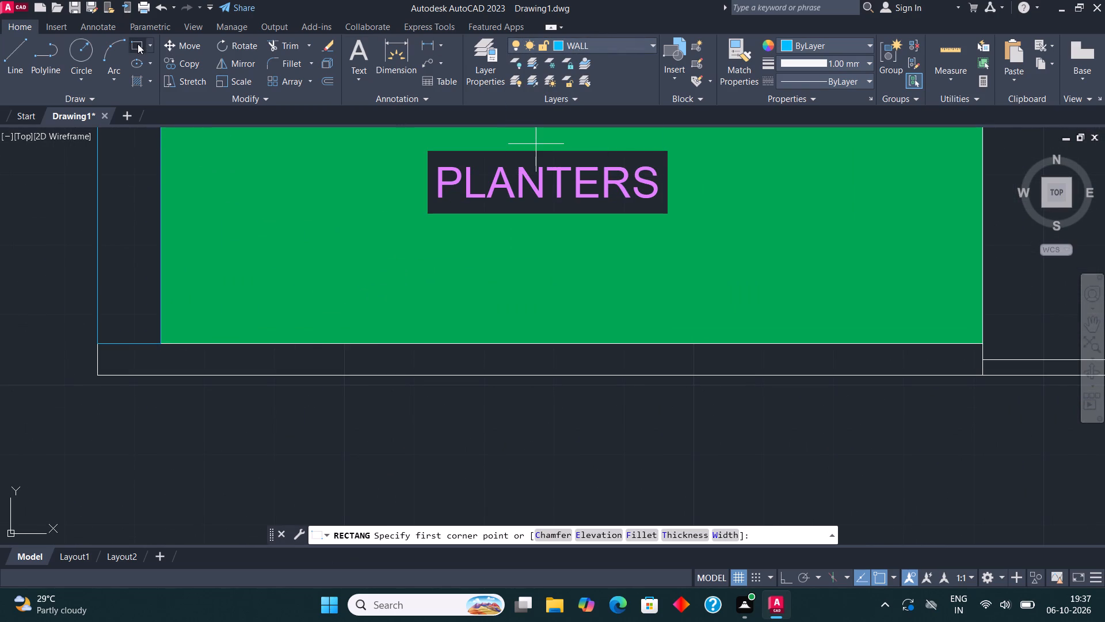
left_click(138, 44)
left_click(96, 342)
scroll(246, 371, "down", 1)
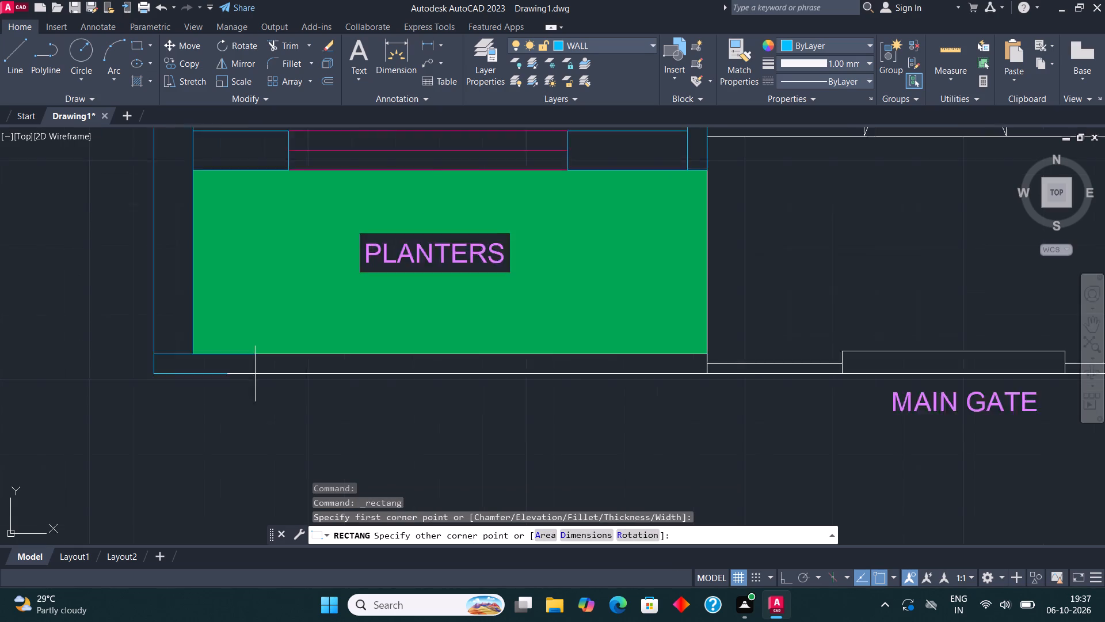
scroll(347, 383, "down", 1)
scroll(589, 362, "up", 3)
left_click(548, 432)
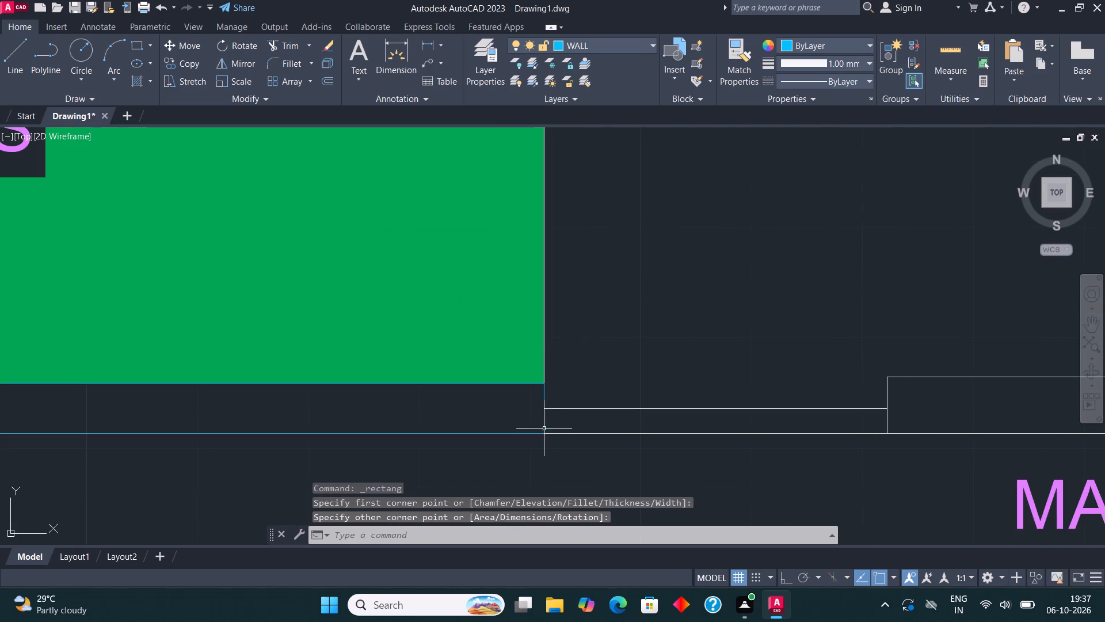
Start a solid hatch on the WALL layer filling the north wall on both sides of the BEDROOM window and the west outer wall.
scroll(505, 450, "down", 4)
middle_click_drag(525, 281, 478, 554)
middle_click_drag(499, 323, 589, 403)
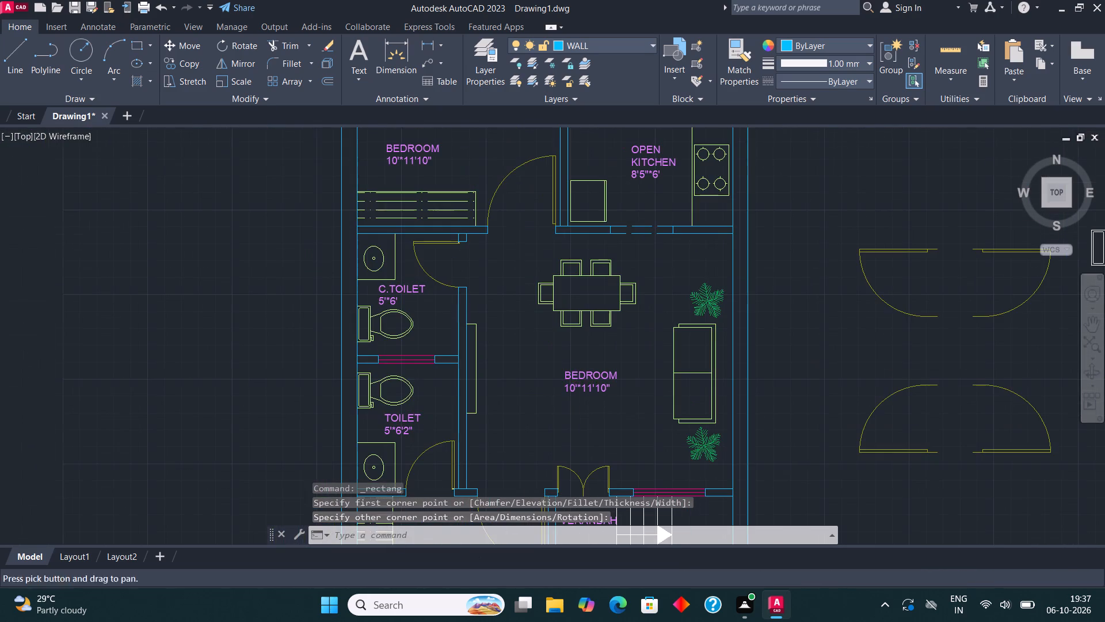
key("grave")
middle_click_drag(487, 179, 486, 408)
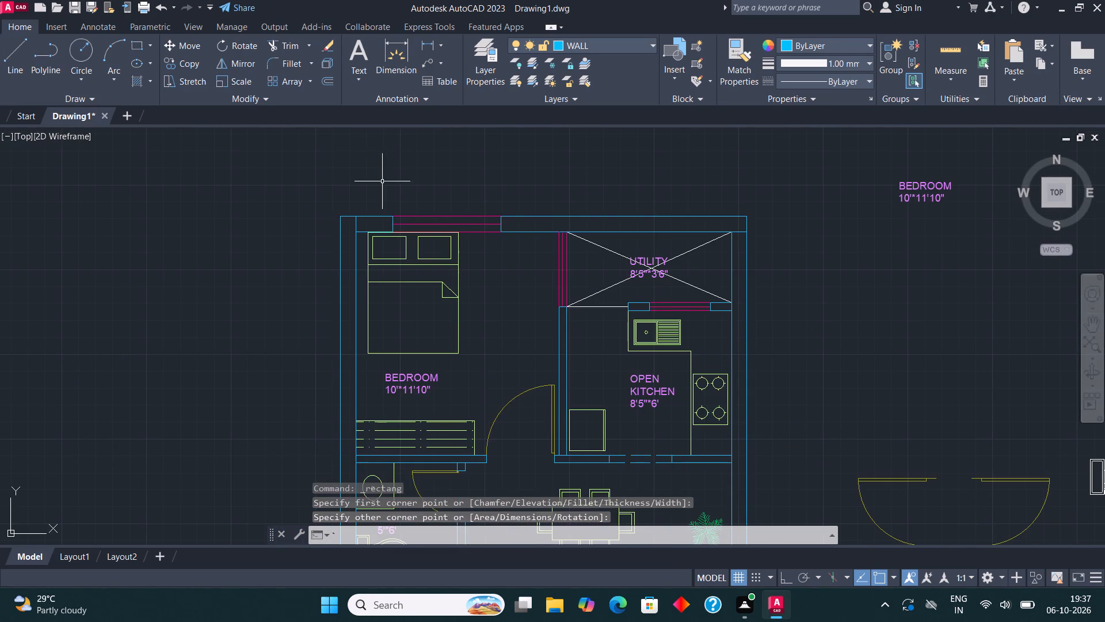
scroll(381, 187, "up", 2)
key("h")
key("Return")
left_click(349, 285)
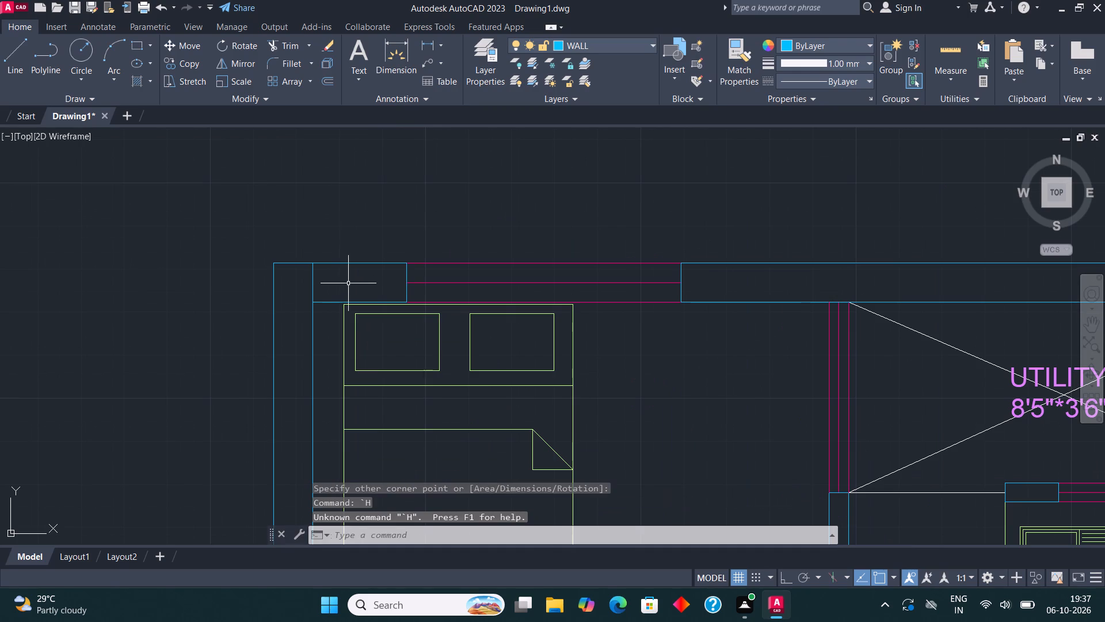
left_click(329, 282)
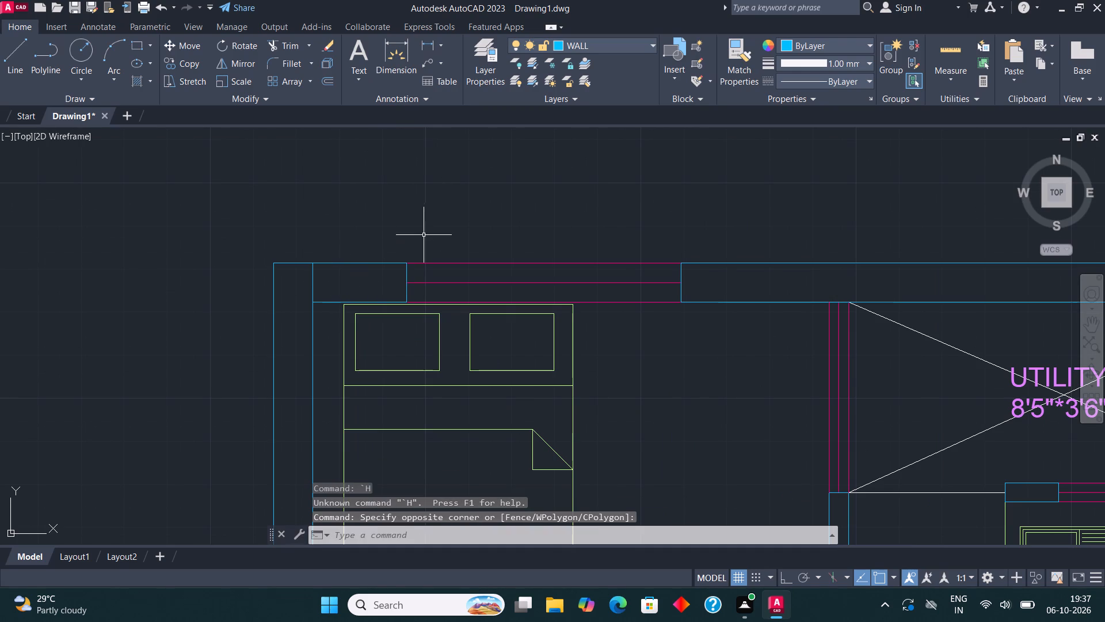
key("h")
key("Return")
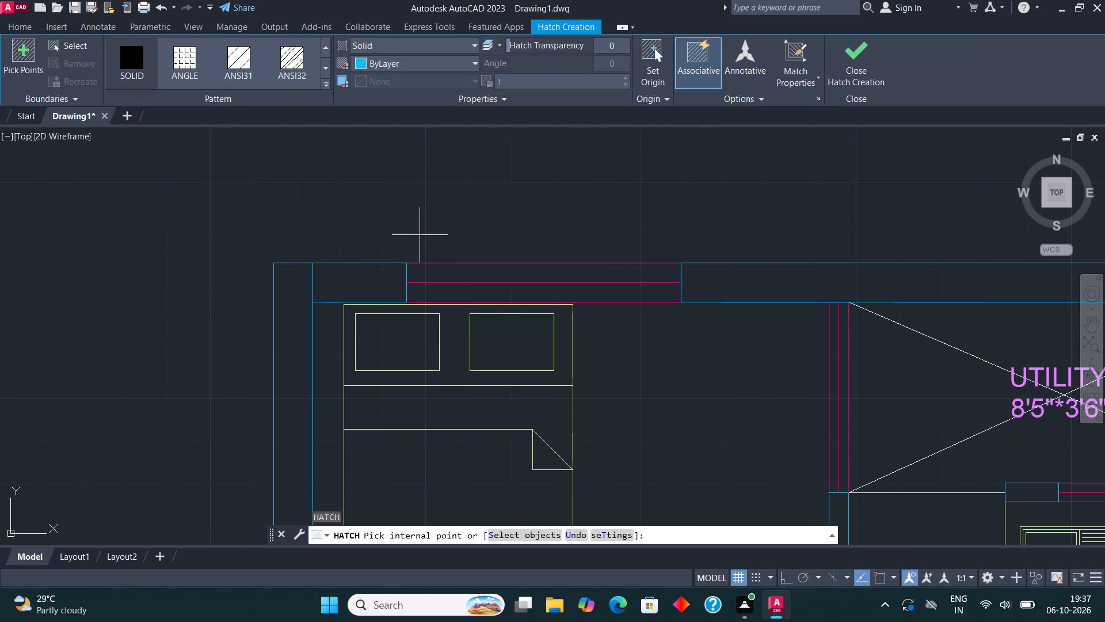
left_click(374, 289)
left_click(855, 275)
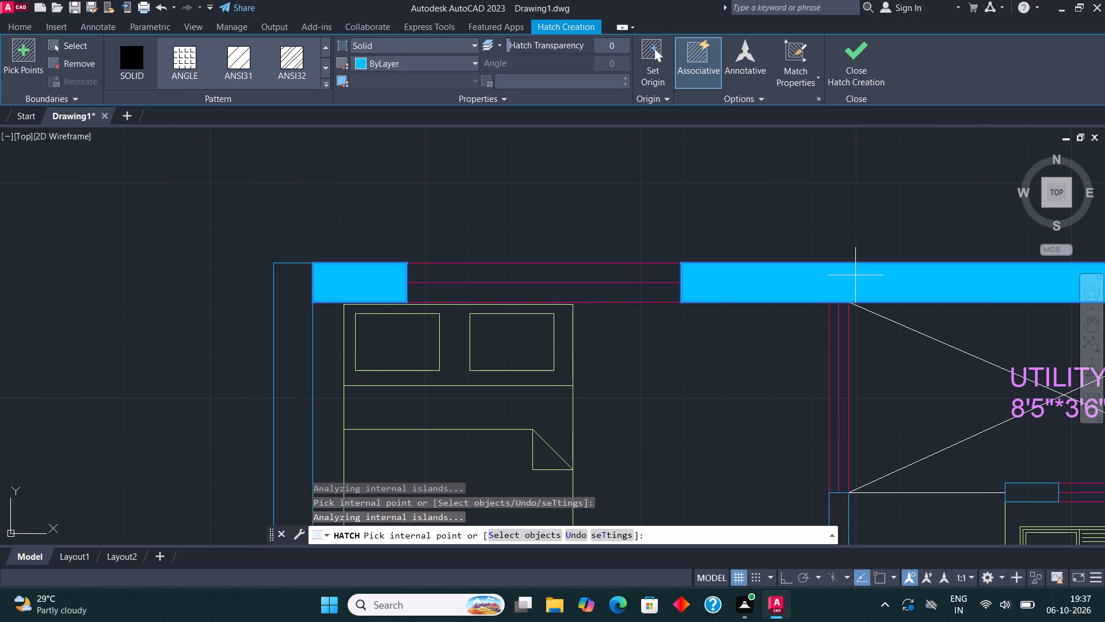
left_click(285, 344)
Add to the hatch OPEN KITCHEN's west wall, the wall pieces on both sides of the UTILITY–kitchen window, and the east outer wall.
scroll(305, 280, "down", 3)
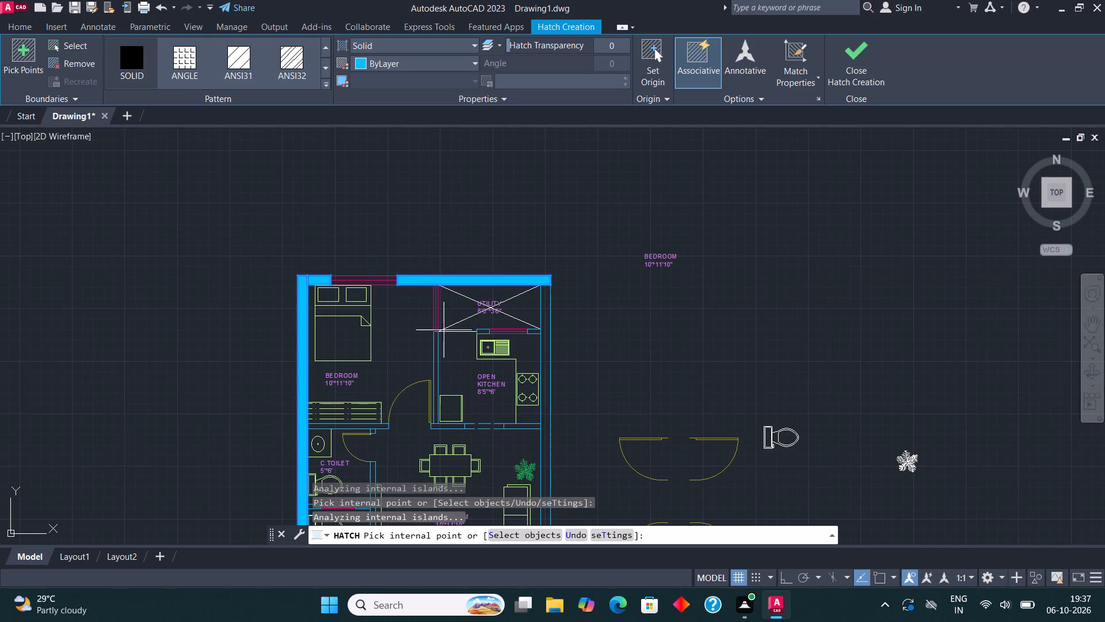
scroll(432, 419, "up", 2)
scroll(432, 346, "up", 2)
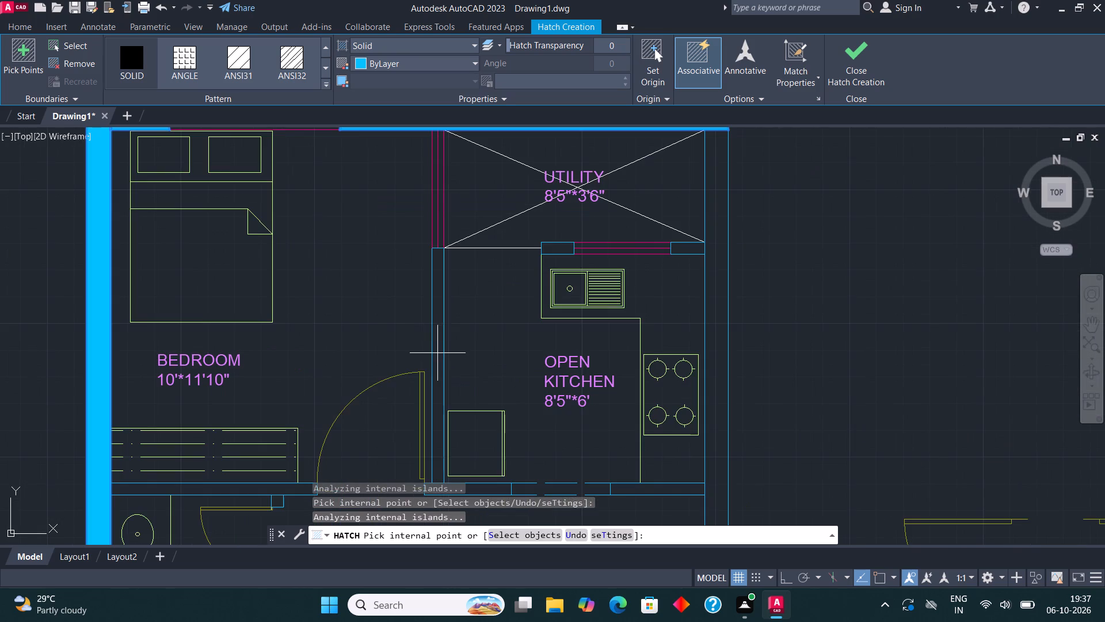
left_click(437, 353)
scroll(627, 265, "up", 1)
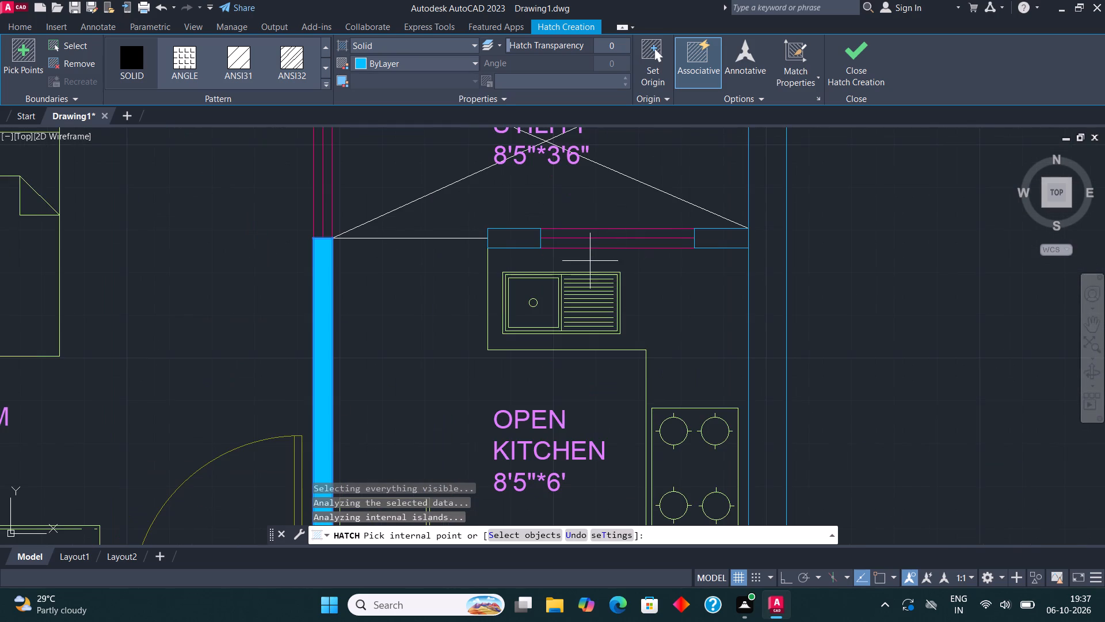
left_click(519, 242)
left_click(718, 240)
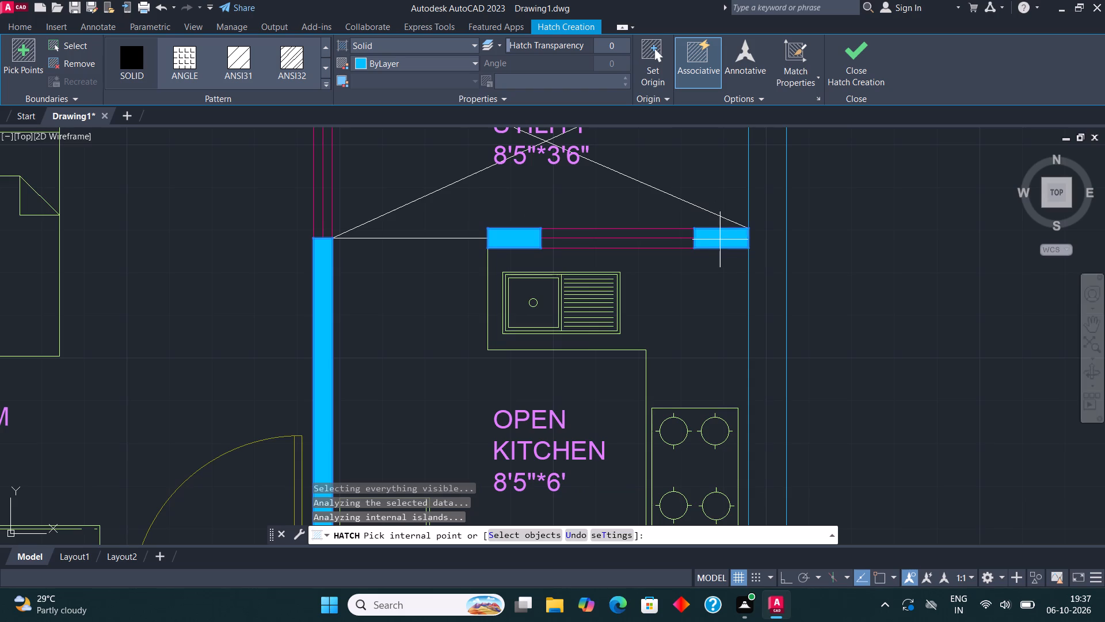
left_click(771, 264)
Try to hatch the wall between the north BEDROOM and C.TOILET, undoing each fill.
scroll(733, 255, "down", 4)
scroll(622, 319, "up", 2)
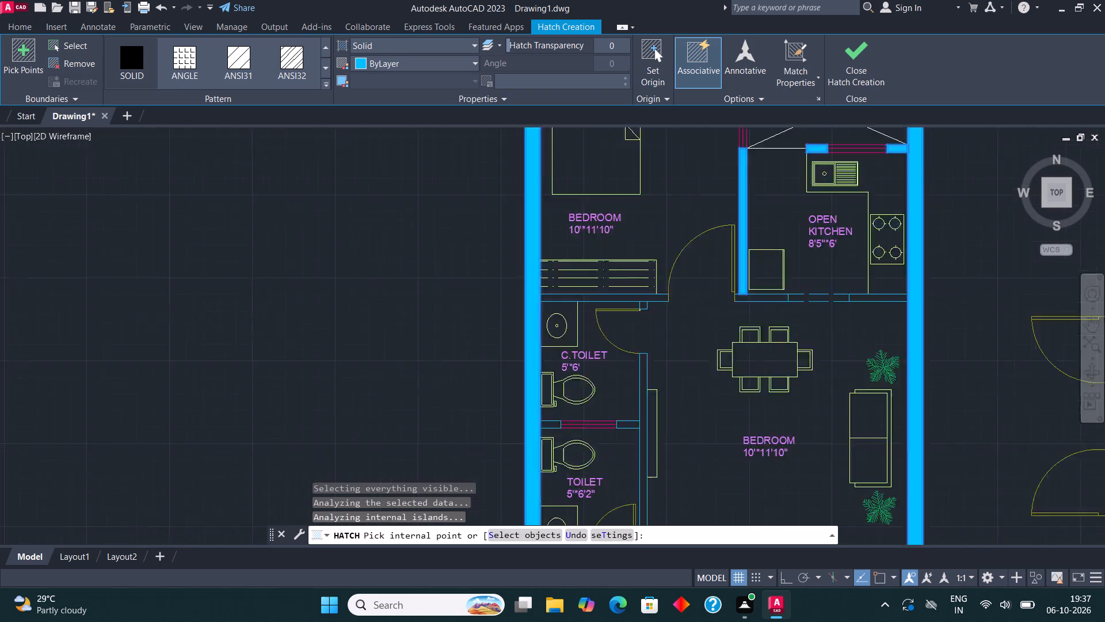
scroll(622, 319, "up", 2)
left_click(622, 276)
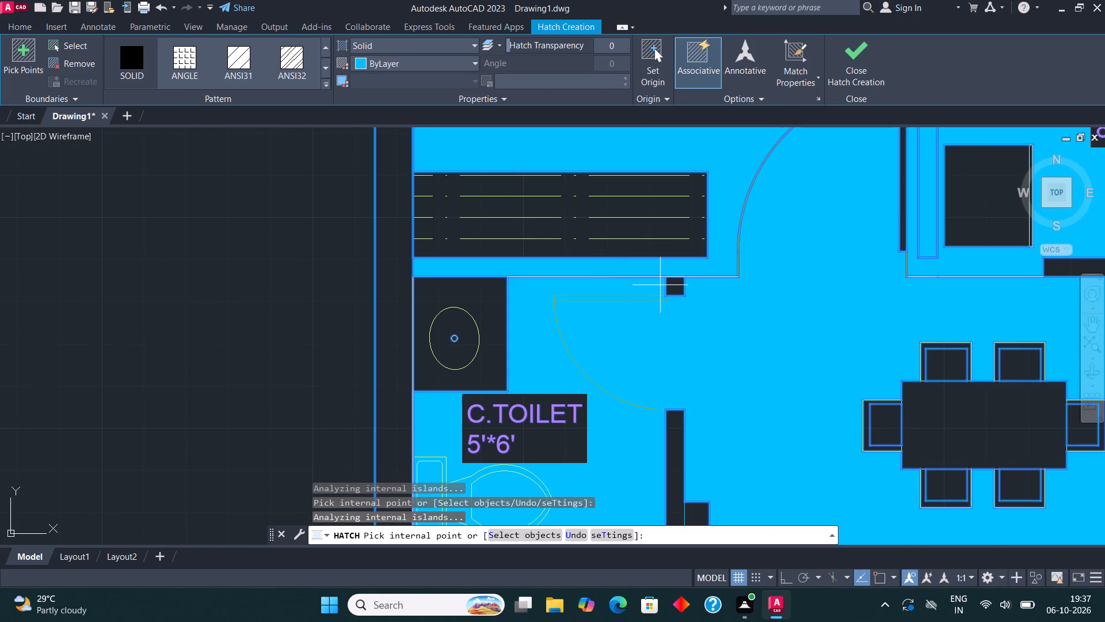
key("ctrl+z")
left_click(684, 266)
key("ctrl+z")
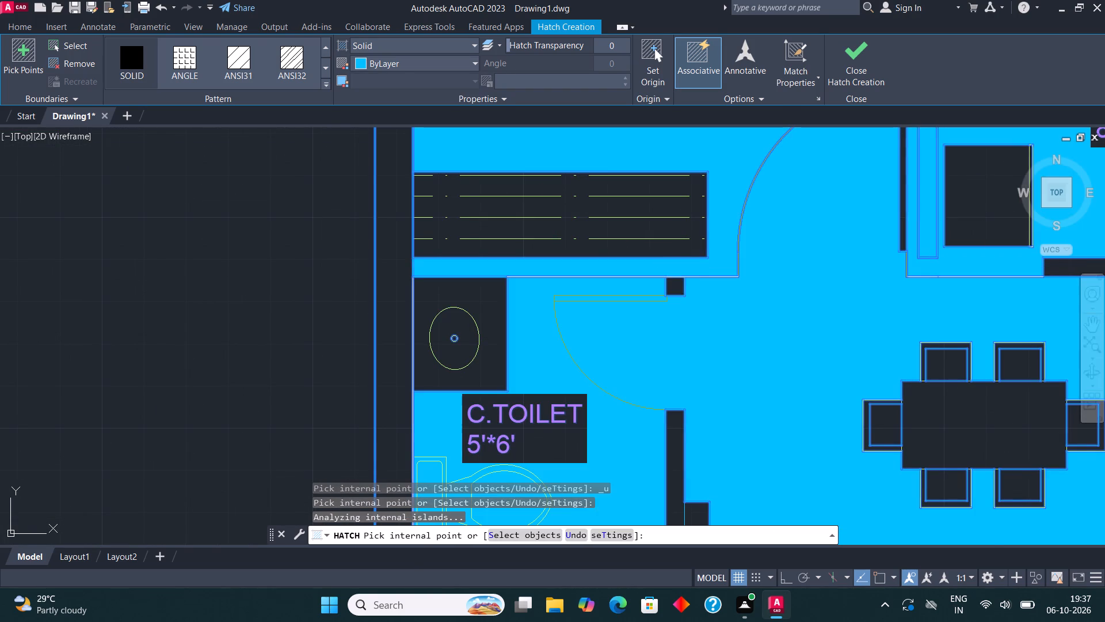
Hatch C.TOILET's east wall on both sides of its door and OPEN KITCHEN's south wall on both sides of the opening.
left_click(671, 285)
left_click(672, 434)
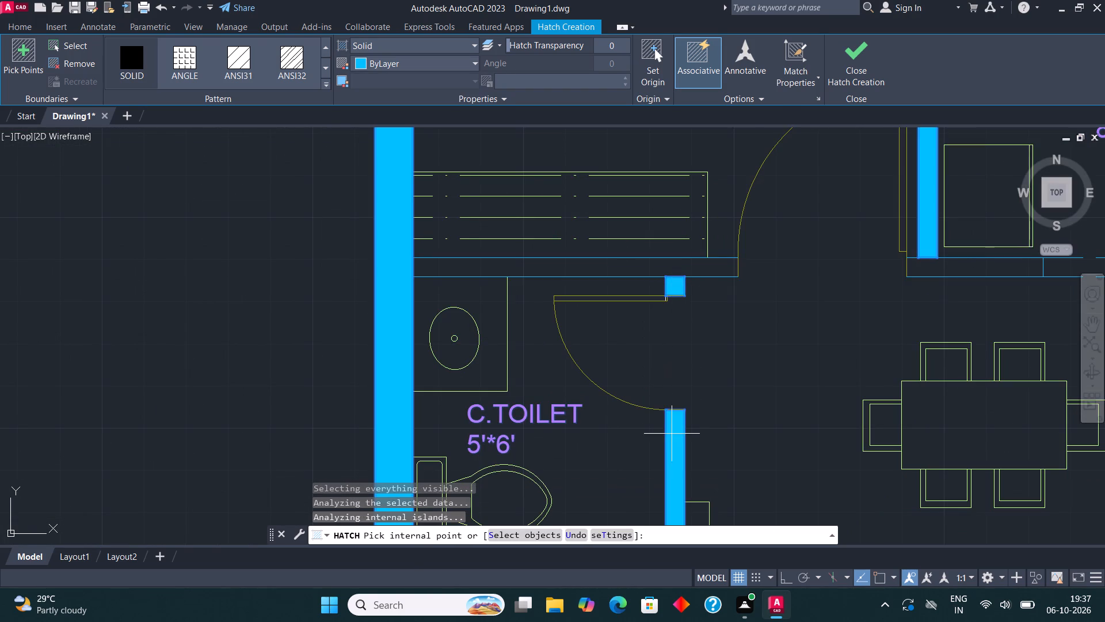
scroll(570, 311, "down", 2)
scroll(767, 295, "up", 1)
left_click(705, 295)
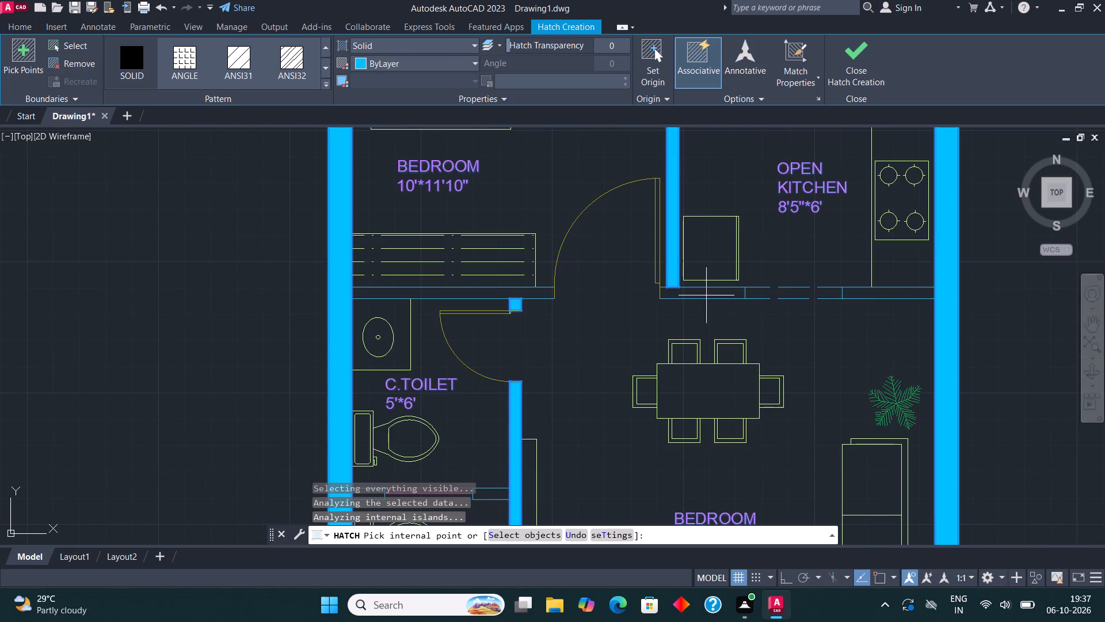
left_click(898, 291)
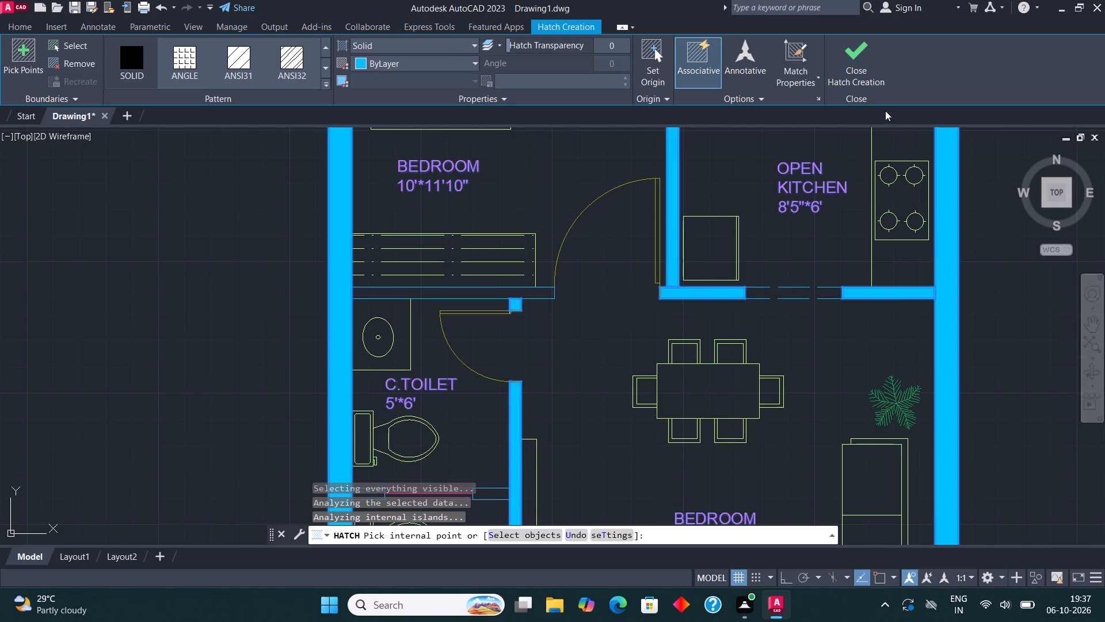
left_click(868, 50)
Apply a new solid hatch to the north BEDROOM–C.TOILET wall and the wall pieces on both sides of the window between the toilets.
key("h")
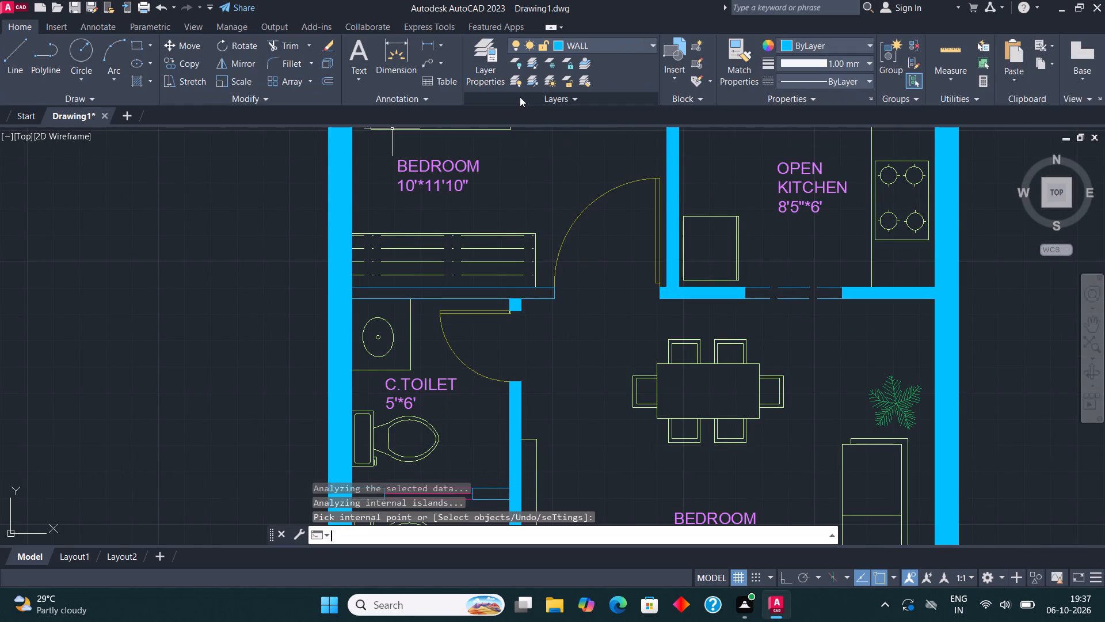
key("Return")
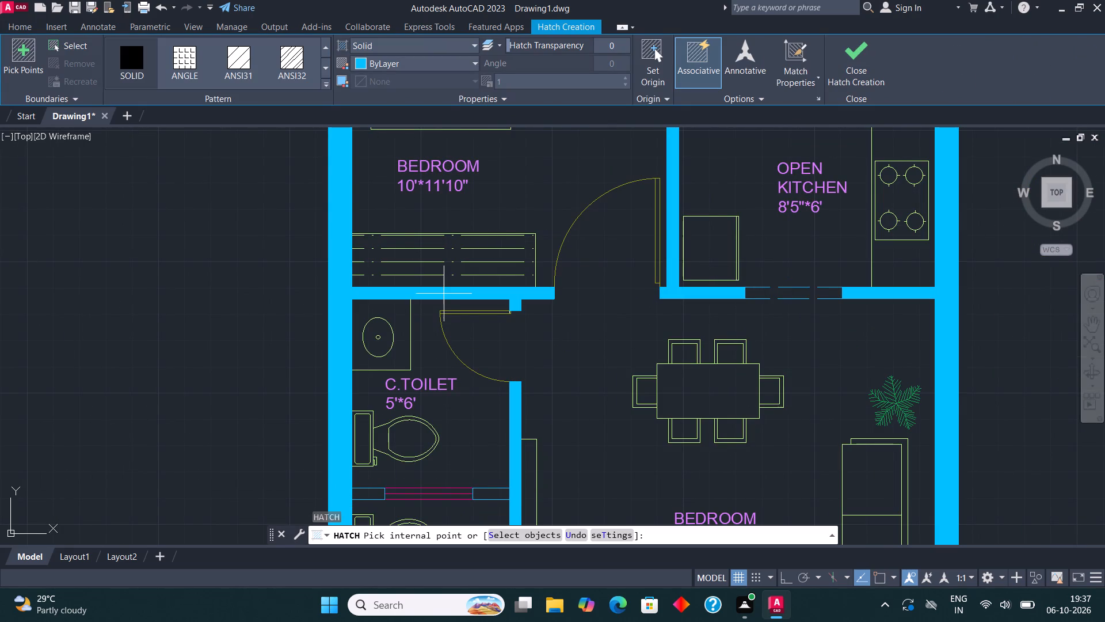
left_click(444, 294)
scroll(582, 213, "down", 3)
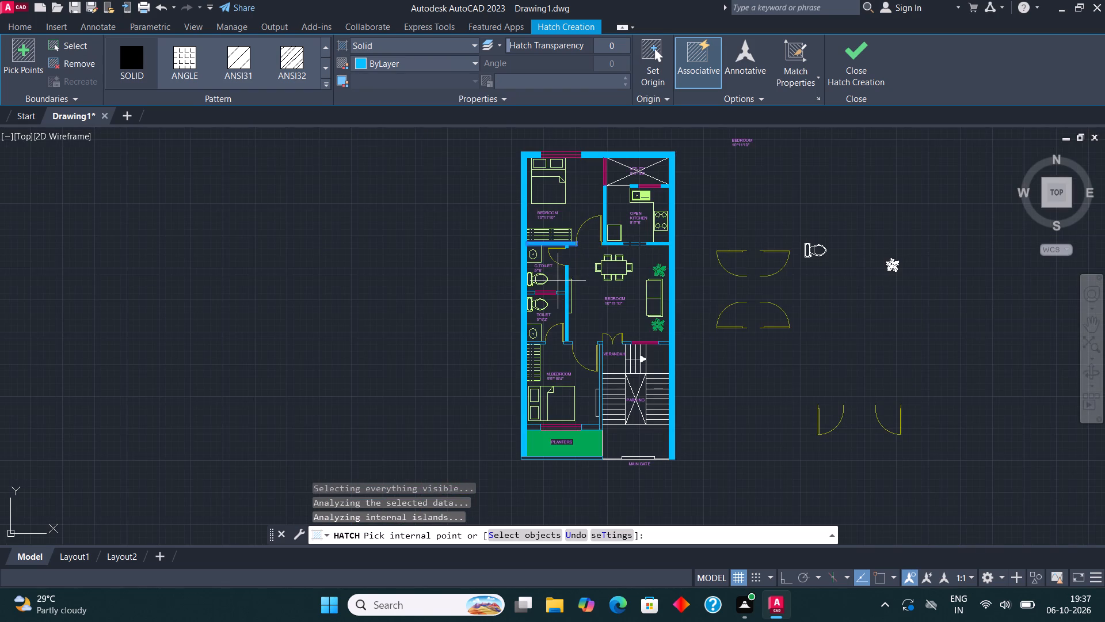
scroll(558, 281, "up", 4)
left_click(447, 308)
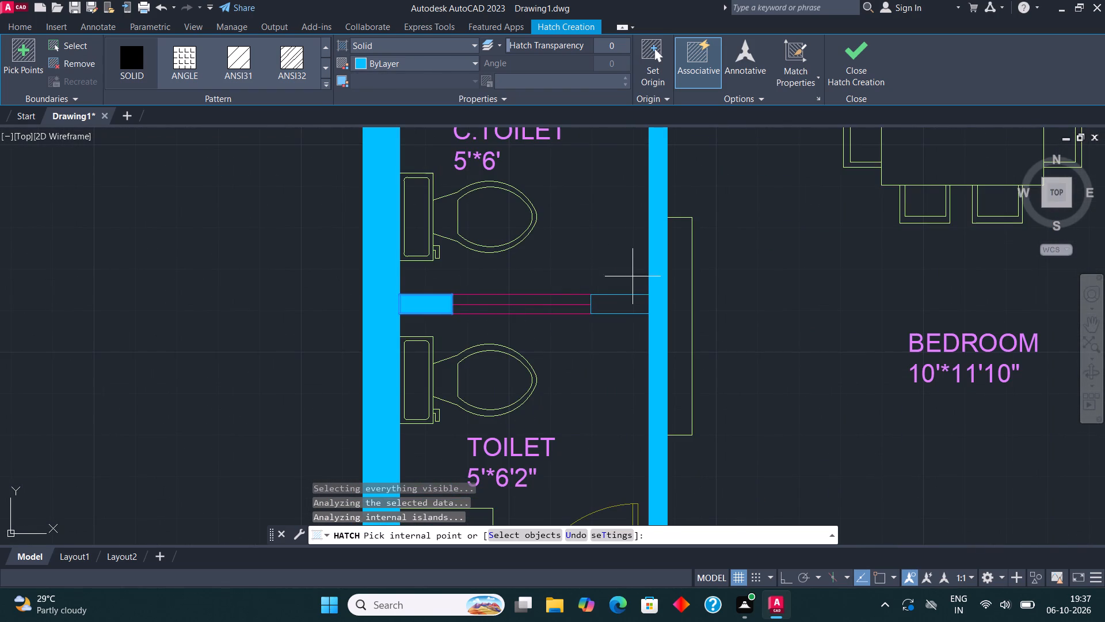
left_click(613, 301)
Hatch the wall between TOILET and M.BEDROOM on both sides of the TOILET door.
scroll(564, 236, "down", 3)
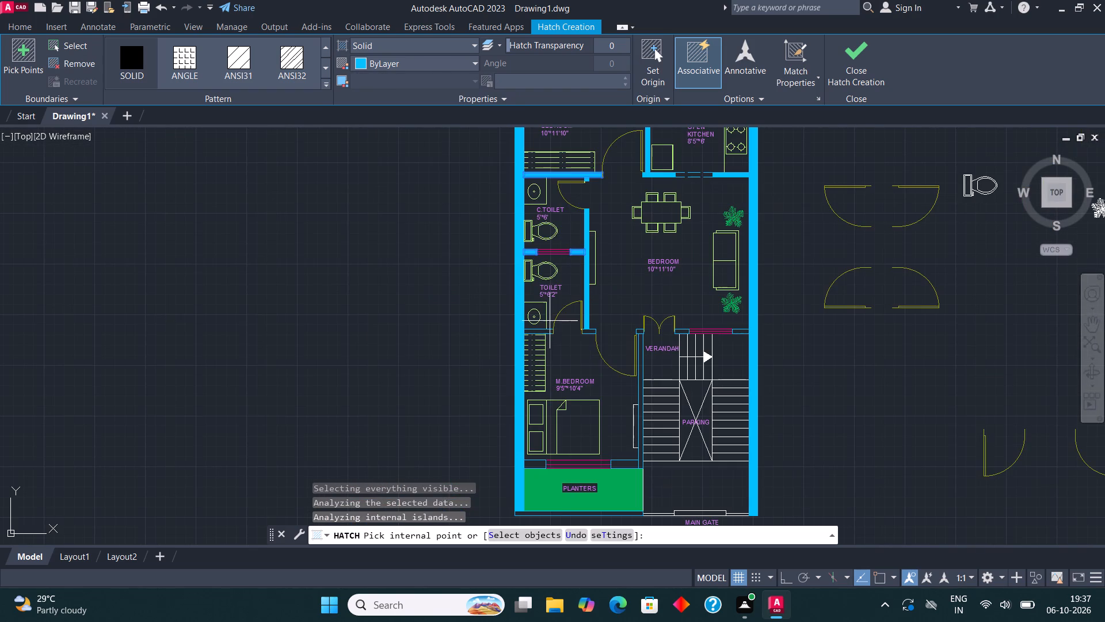
scroll(540, 337, "up", 3)
left_click(539, 319)
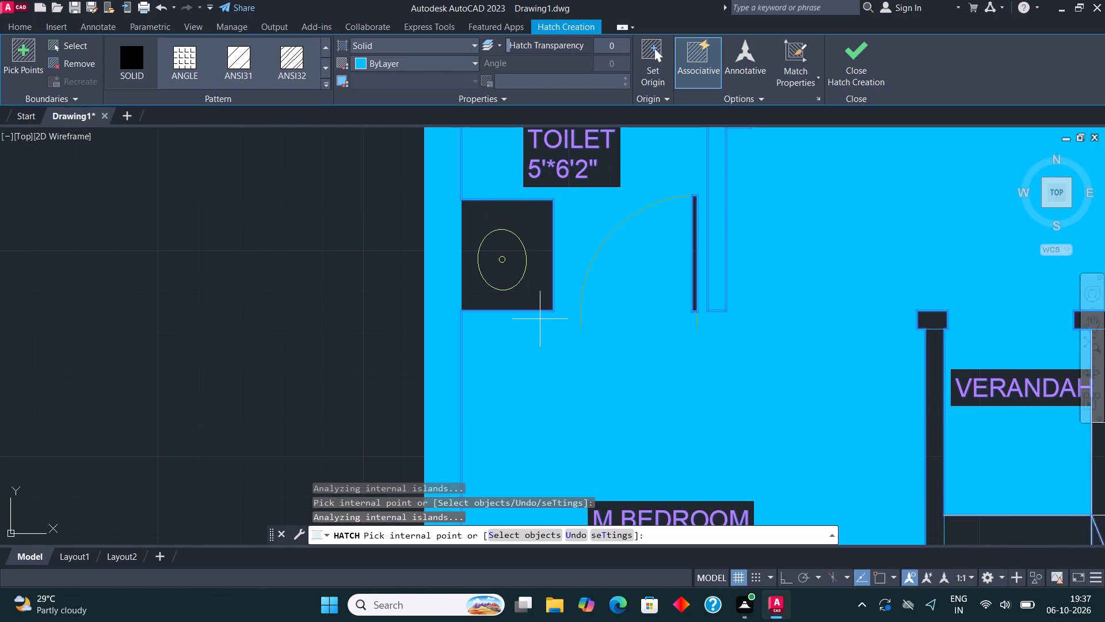
key("ctrl+z")
scroll(546, 327, "up", 1)
left_click(524, 314)
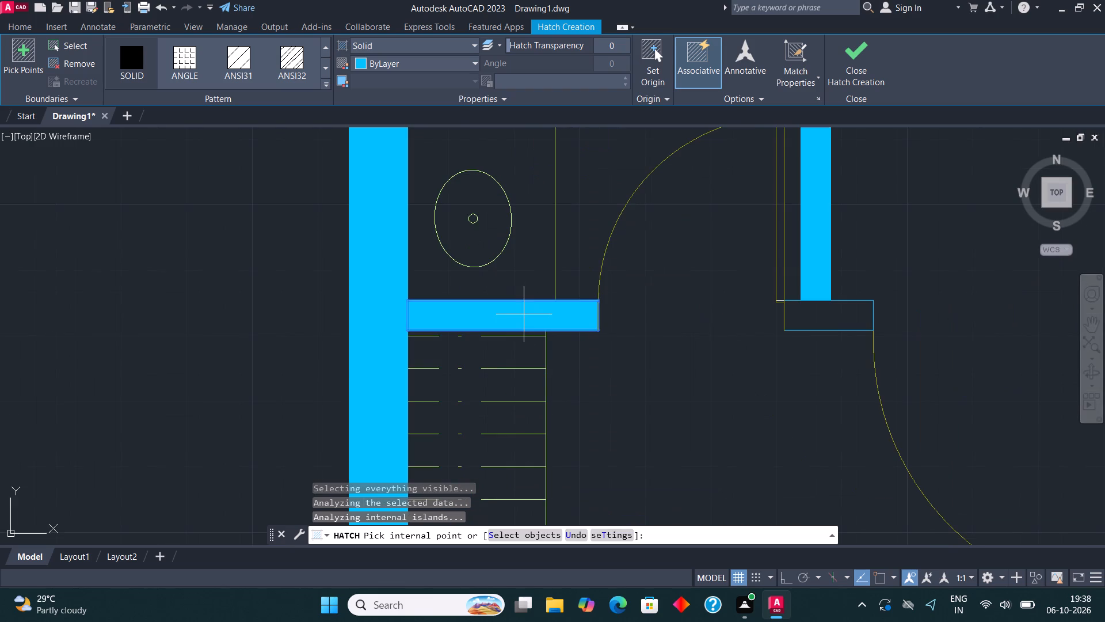
left_click(831, 308)
Hatch the wall piece west of the M.BEDROOM window, above PLANTERS.
scroll(649, 249, "down", 4)
scroll(627, 393, "up", 5)
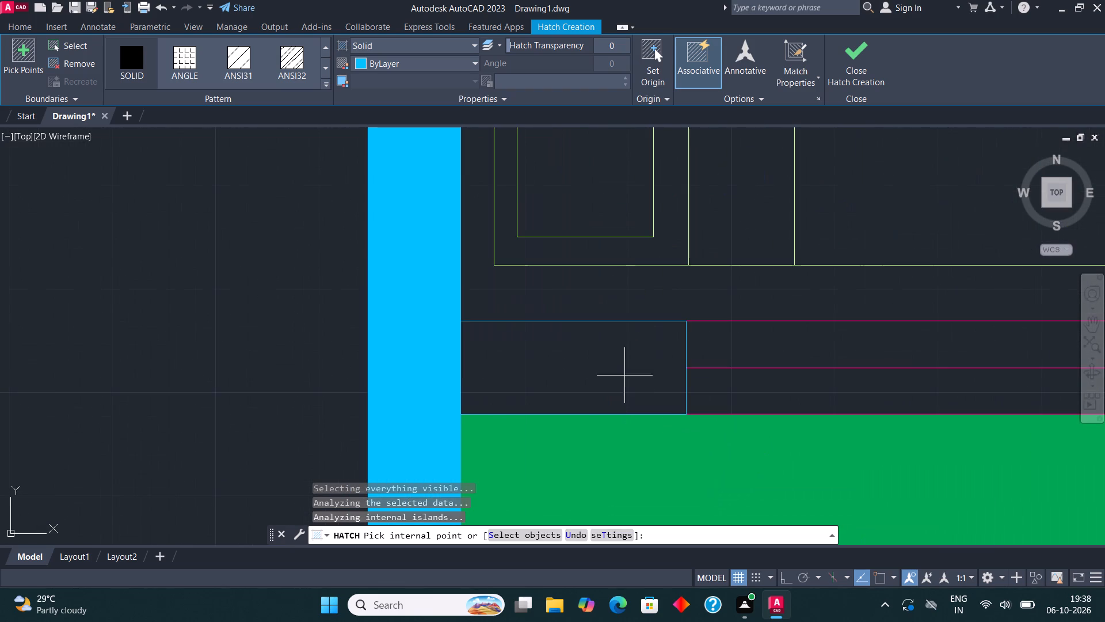
left_click(620, 356)
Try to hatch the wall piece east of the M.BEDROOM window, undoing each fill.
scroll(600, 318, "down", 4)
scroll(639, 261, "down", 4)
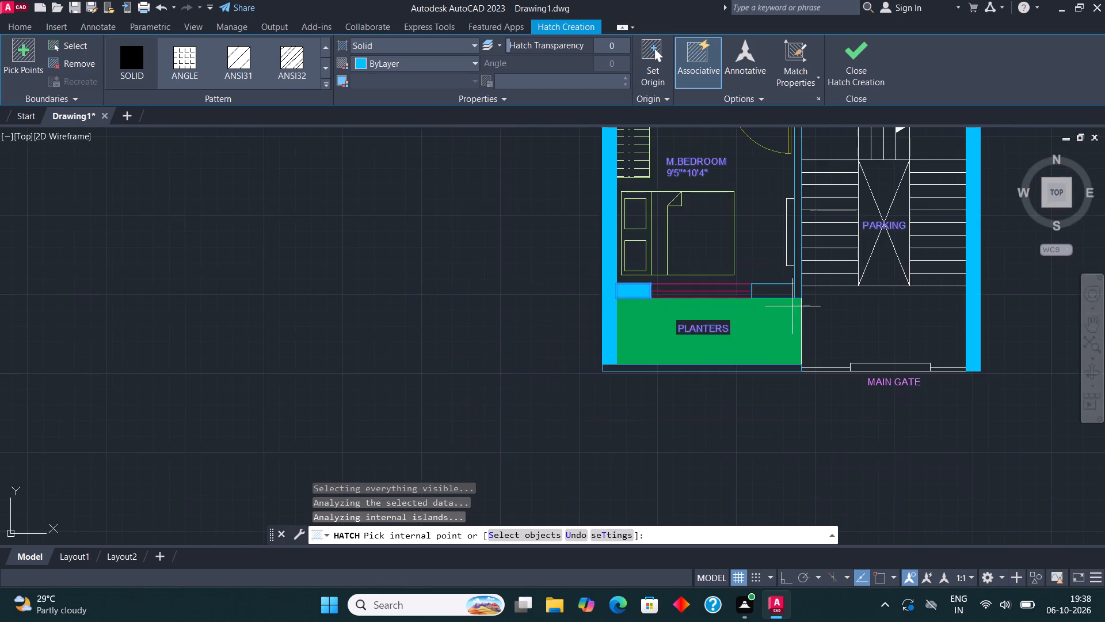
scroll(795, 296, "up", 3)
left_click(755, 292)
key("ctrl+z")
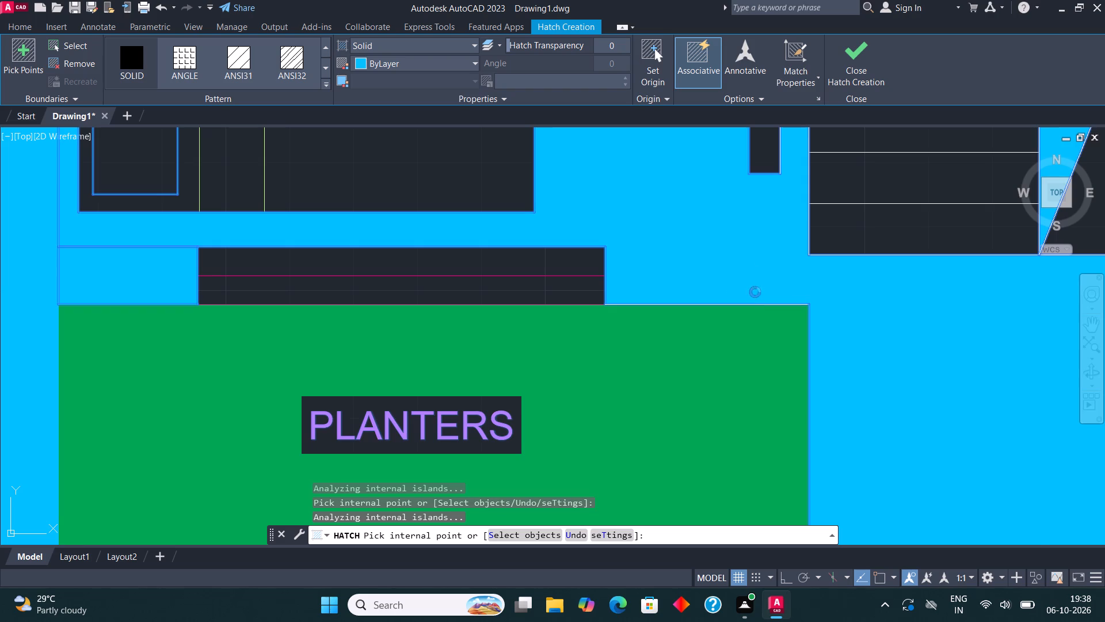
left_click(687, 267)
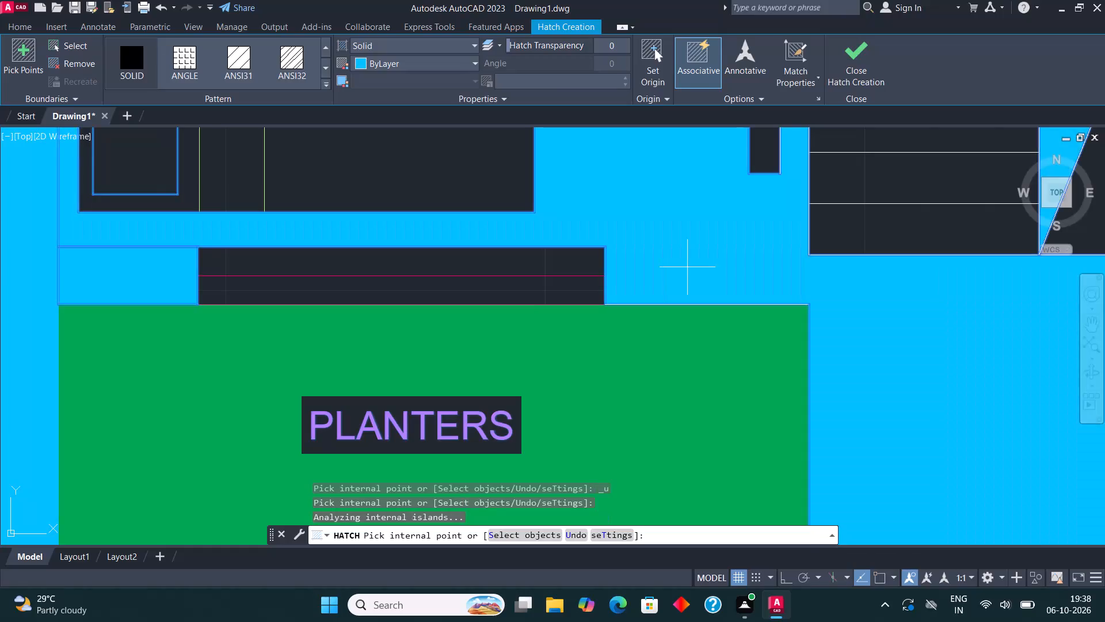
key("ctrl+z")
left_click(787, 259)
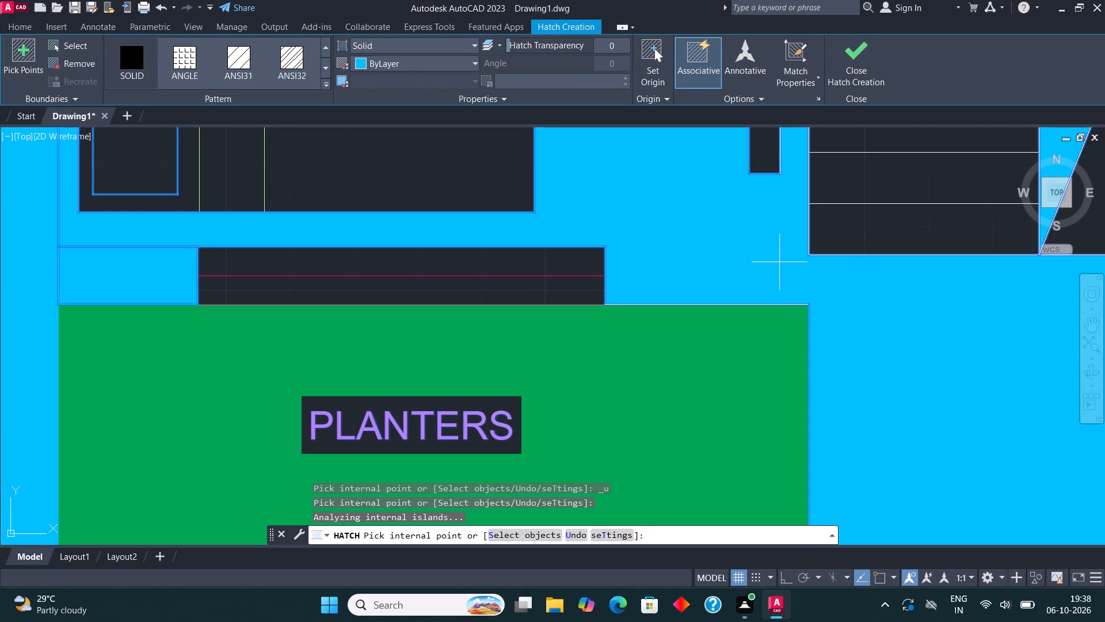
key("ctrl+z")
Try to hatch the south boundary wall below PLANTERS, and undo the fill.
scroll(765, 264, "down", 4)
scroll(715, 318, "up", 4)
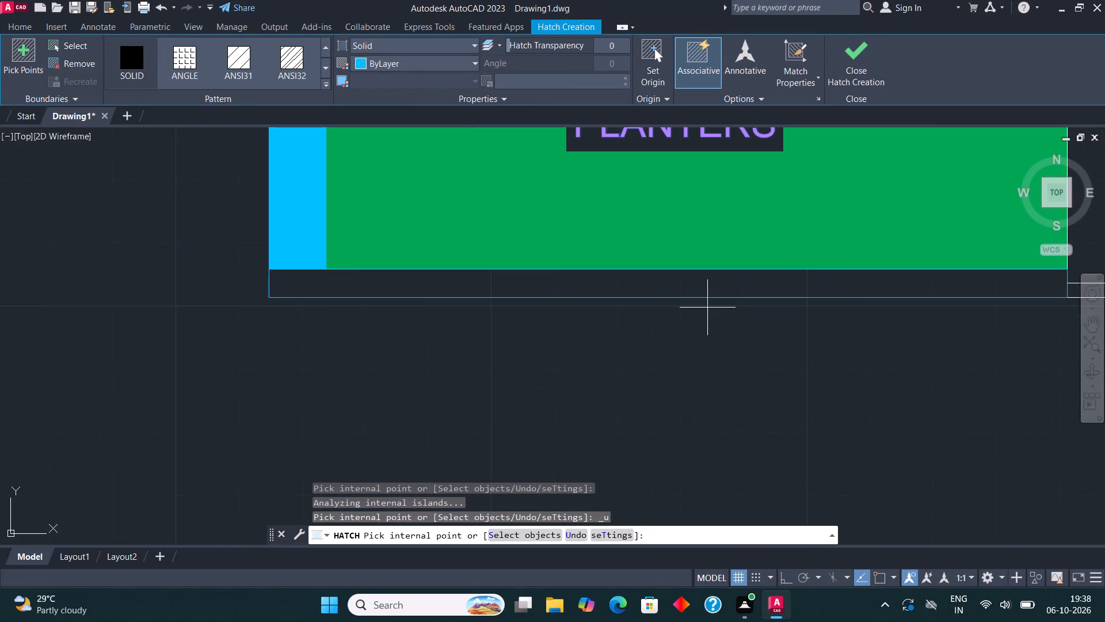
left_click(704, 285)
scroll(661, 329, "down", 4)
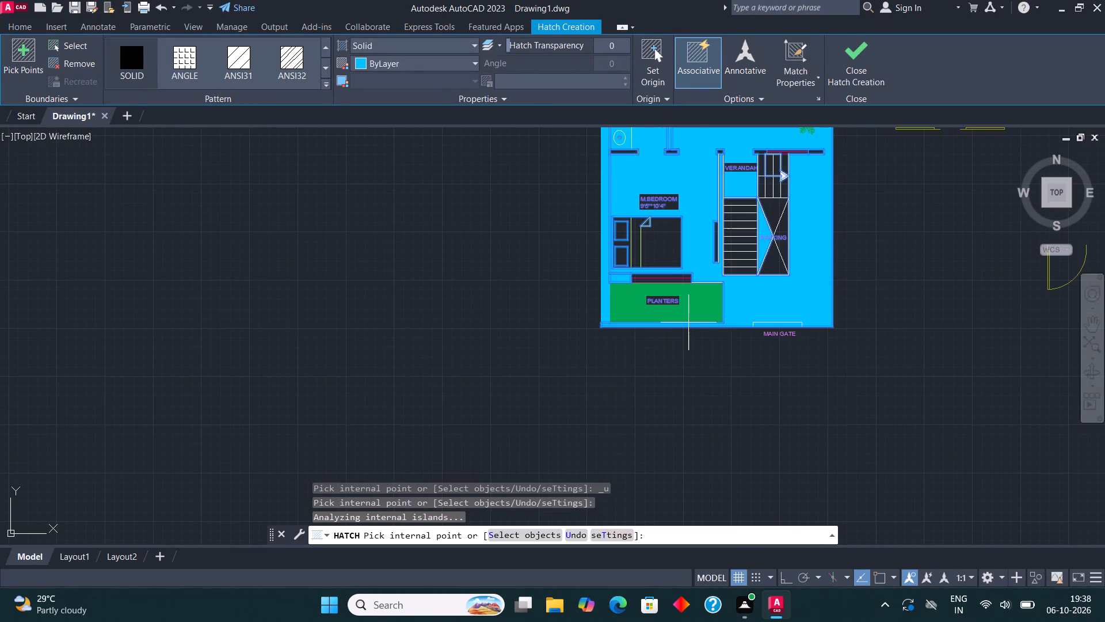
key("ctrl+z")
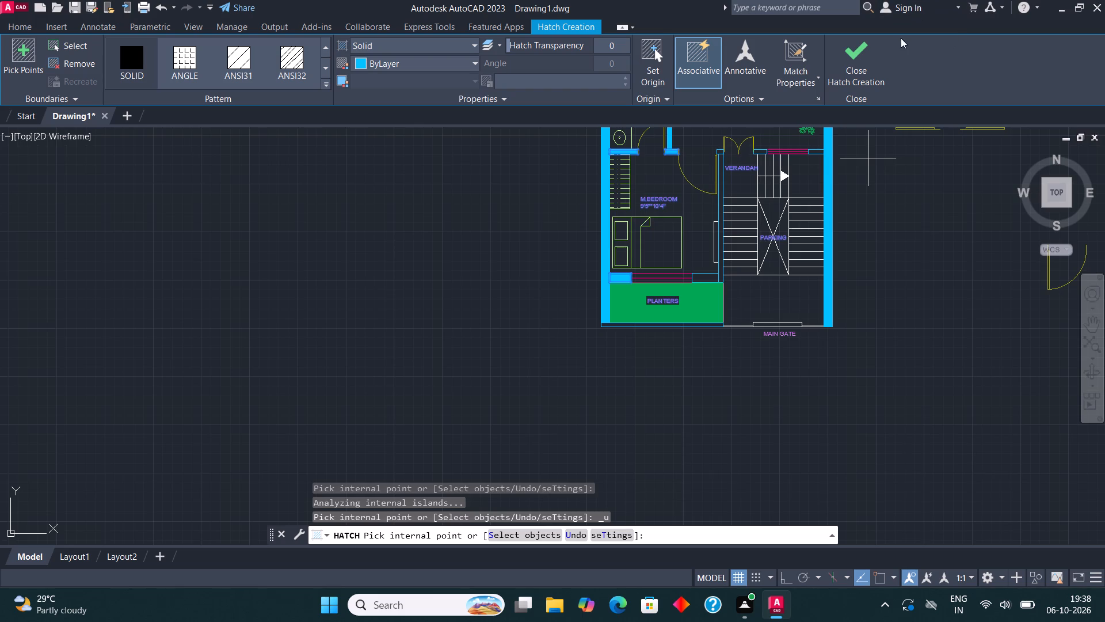
In a fresh solid hatch, fill the wall piece east of the M.BEDROOM window and the wall between M.BEDROOM and PARKING.
left_click(864, 44)
middle_click_drag(890, 266, 818, 356)
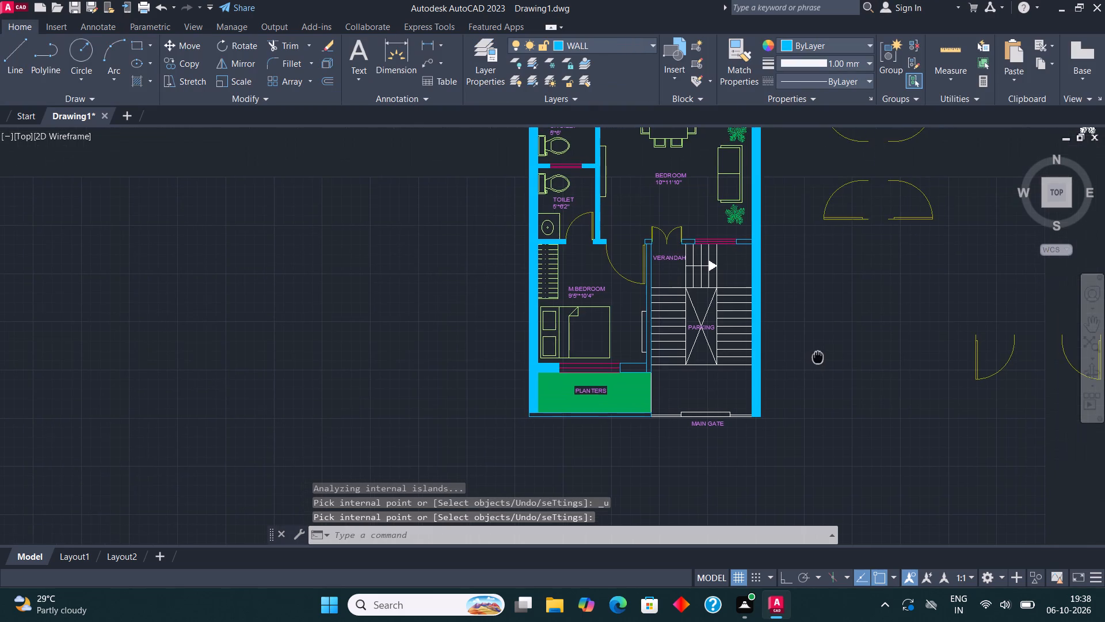
scroll(630, 415, "up", 2)
key("h")
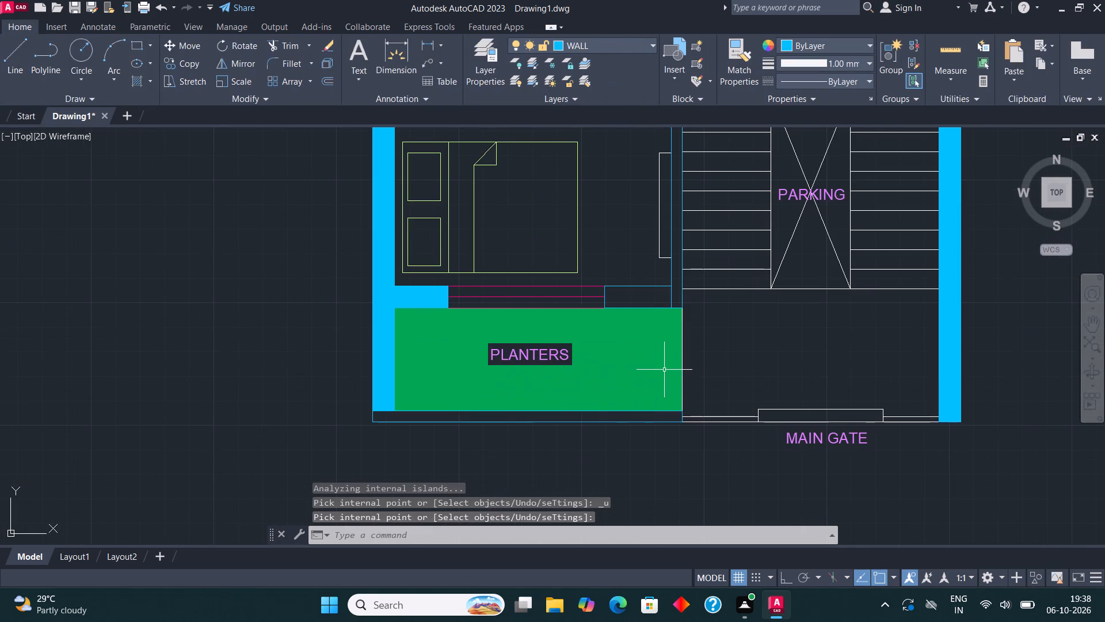
key("Return")
left_click(630, 293)
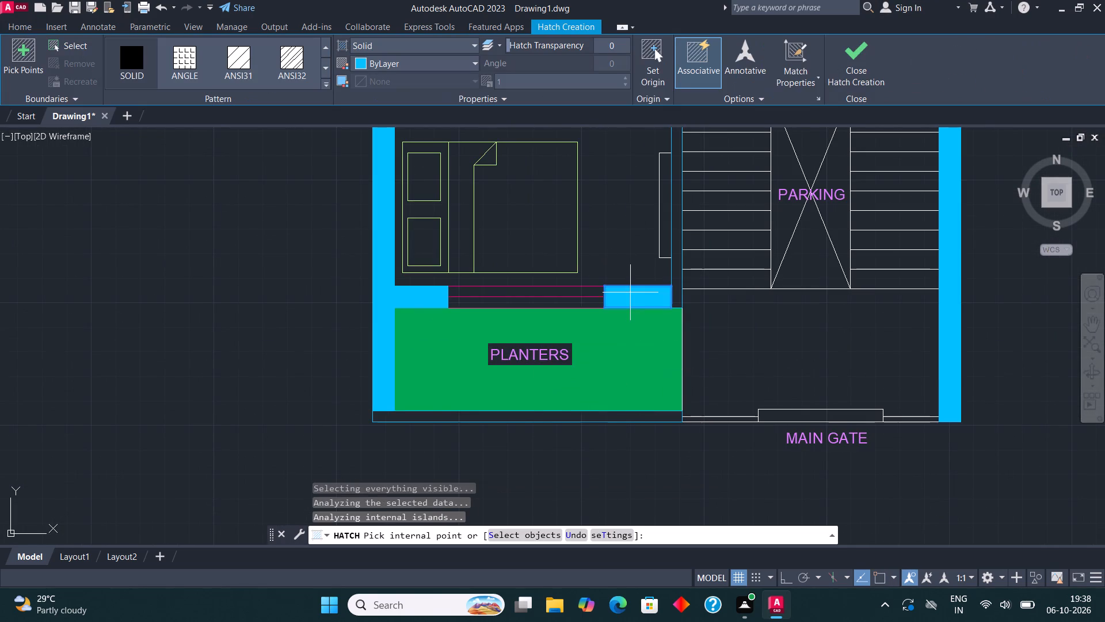
left_click(679, 261)
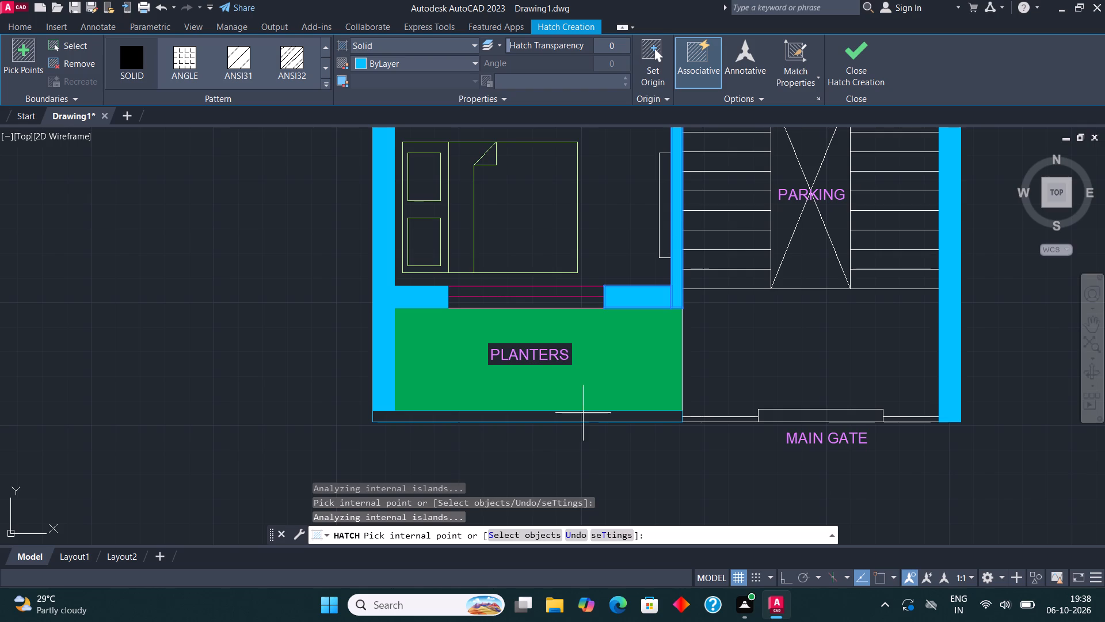
Fill the south boundary wall below PLANTERS with the solid hatch.
left_click(567, 415)
Fill the three wall pieces along the north side of VERANDAH, beside its double door and window, and finish the hatch.
scroll(589, 430, "down", 2)
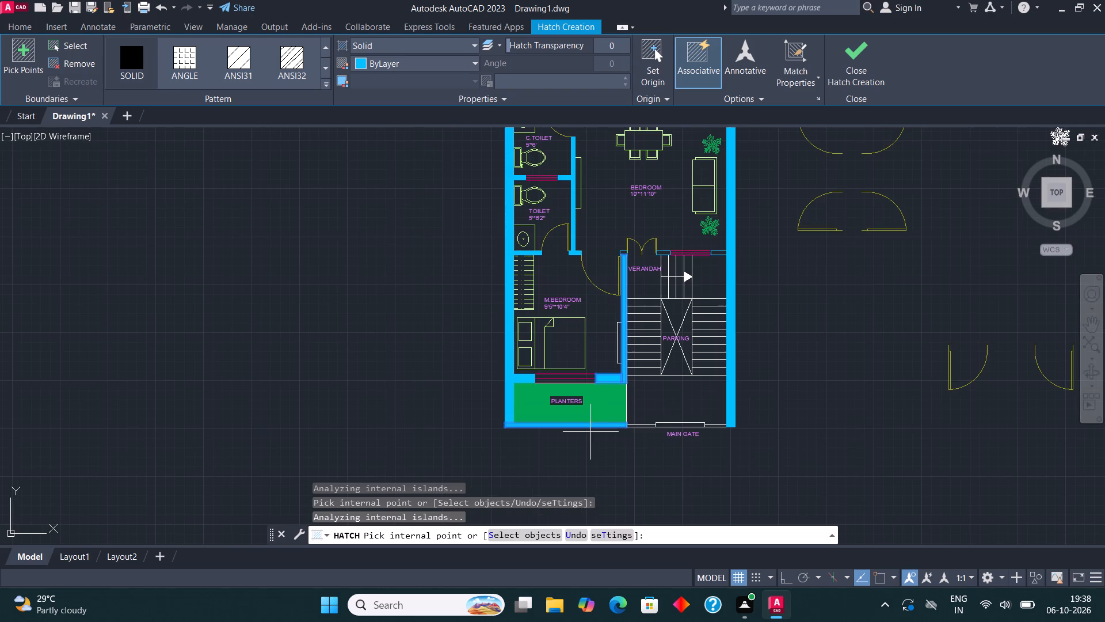
middle_click_drag(779, 236, 760, 314)
scroll(640, 335, "up", 1)
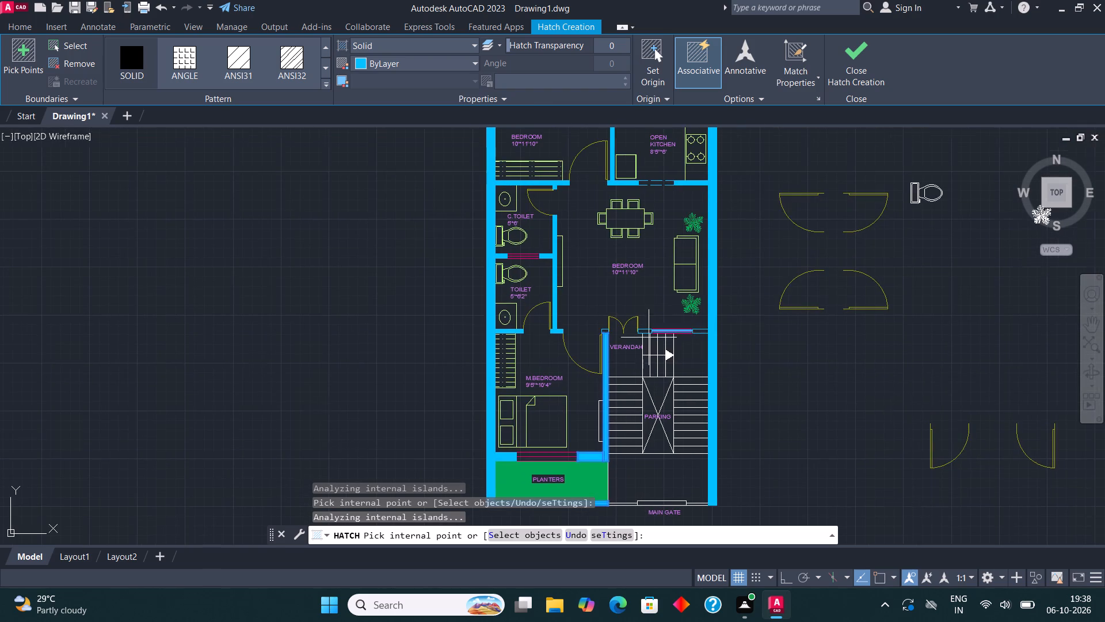
scroll(643, 336, "up", 2)
left_click(493, 324)
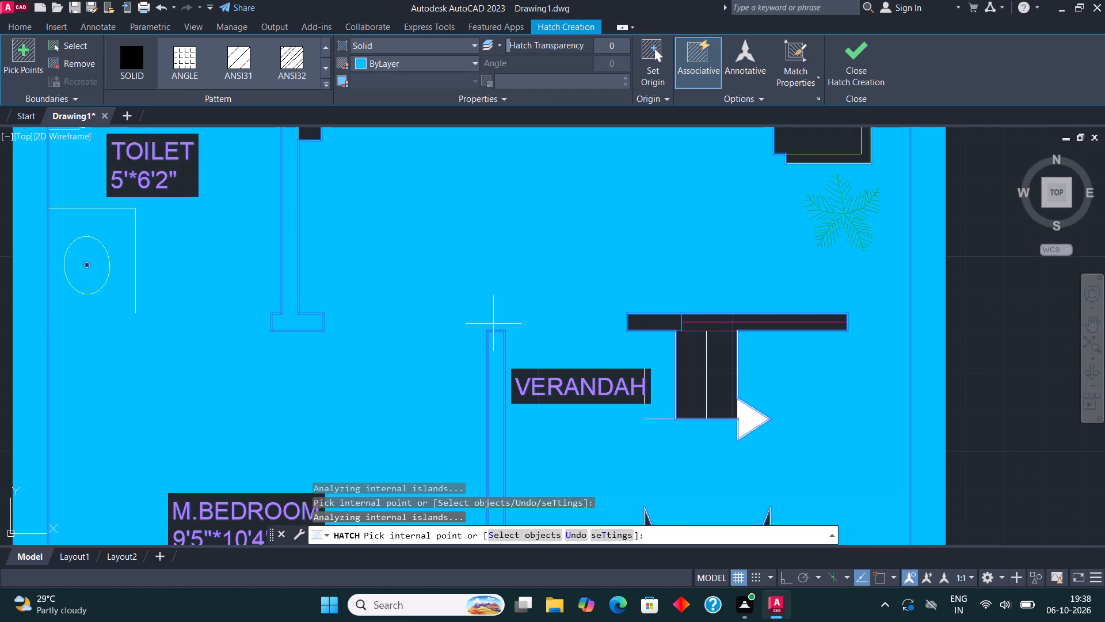
key("ctrl+z")
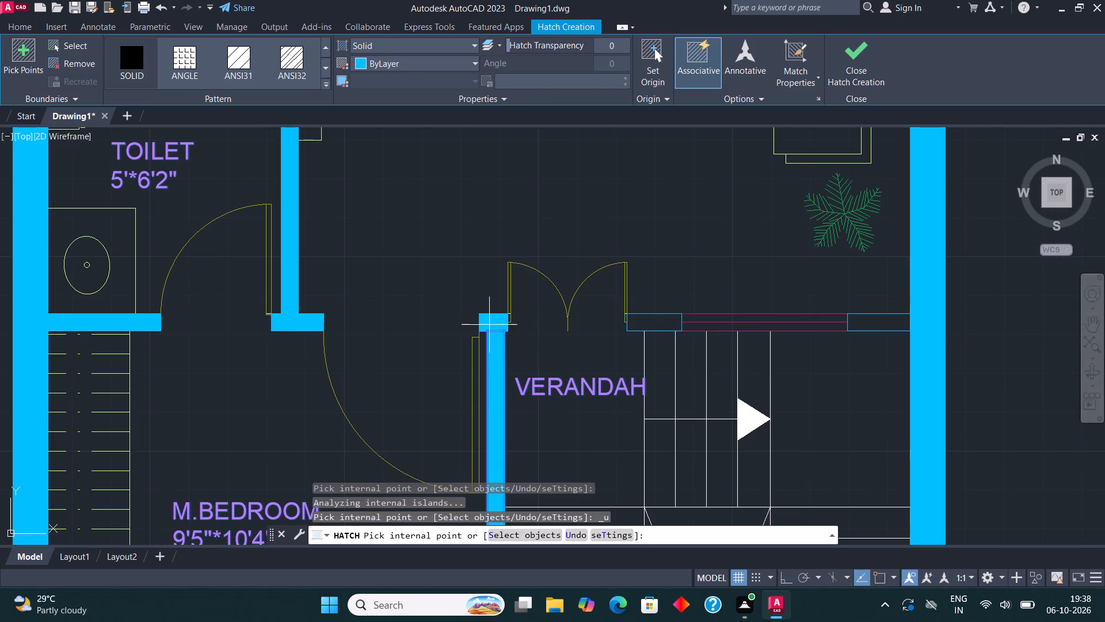
left_click(489, 325)
left_click(650, 321)
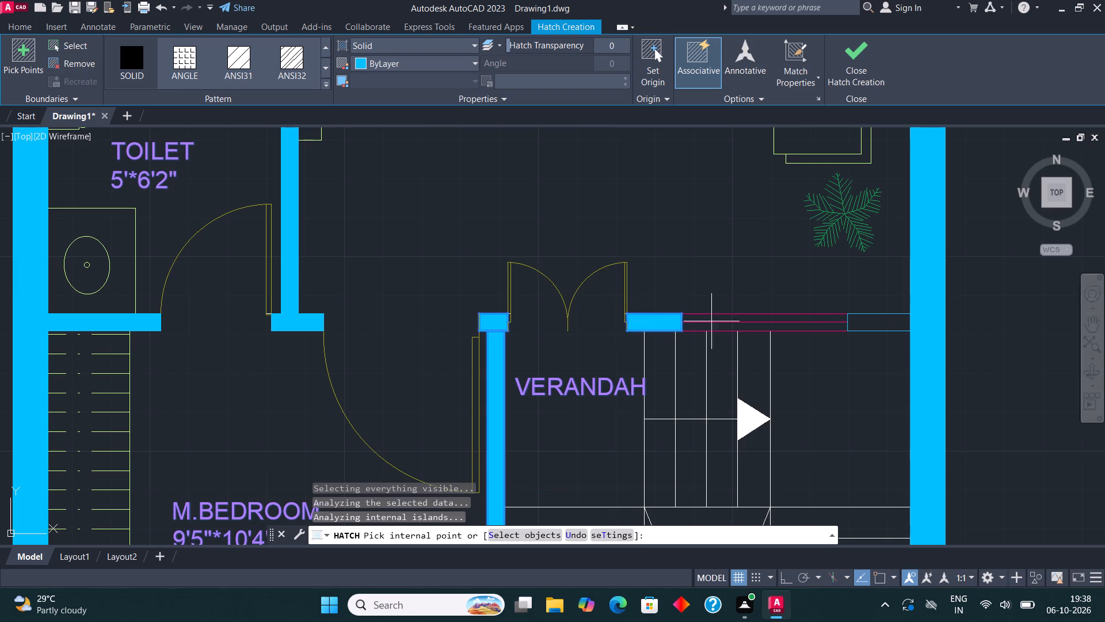
left_click(878, 323)
scroll(788, 416, "down", 3)
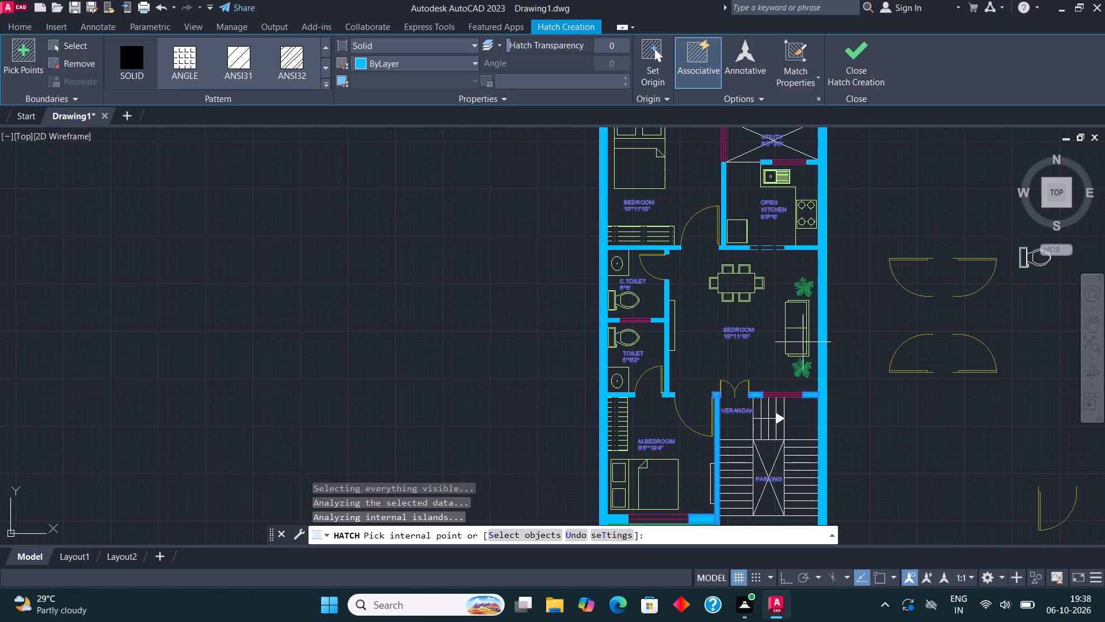
middle_click_drag(805, 335, 801, 395)
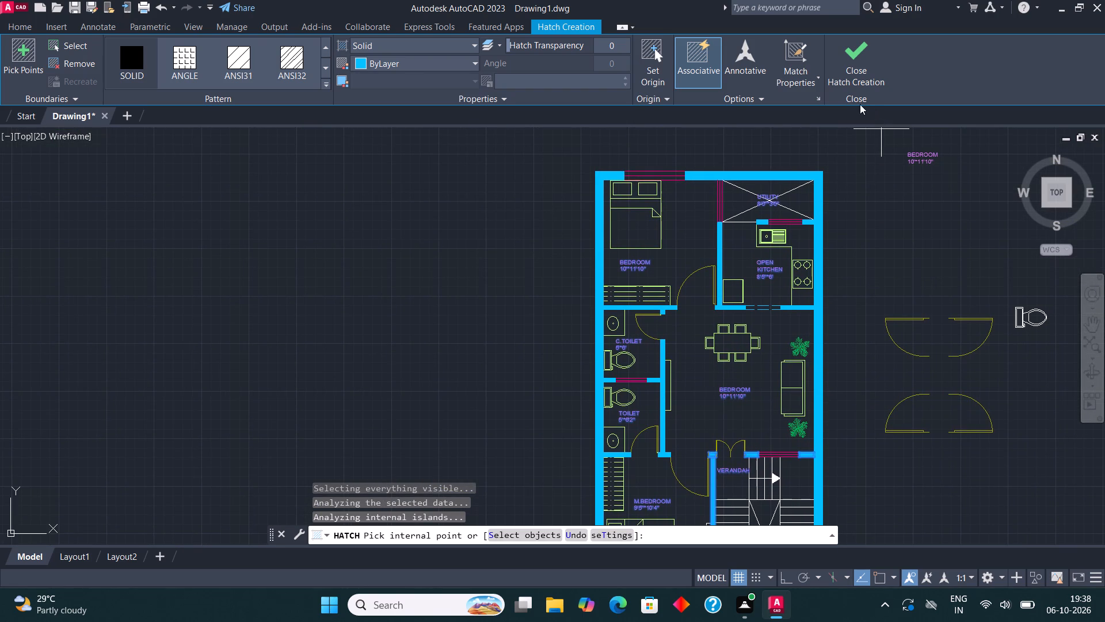
left_click(871, 54)
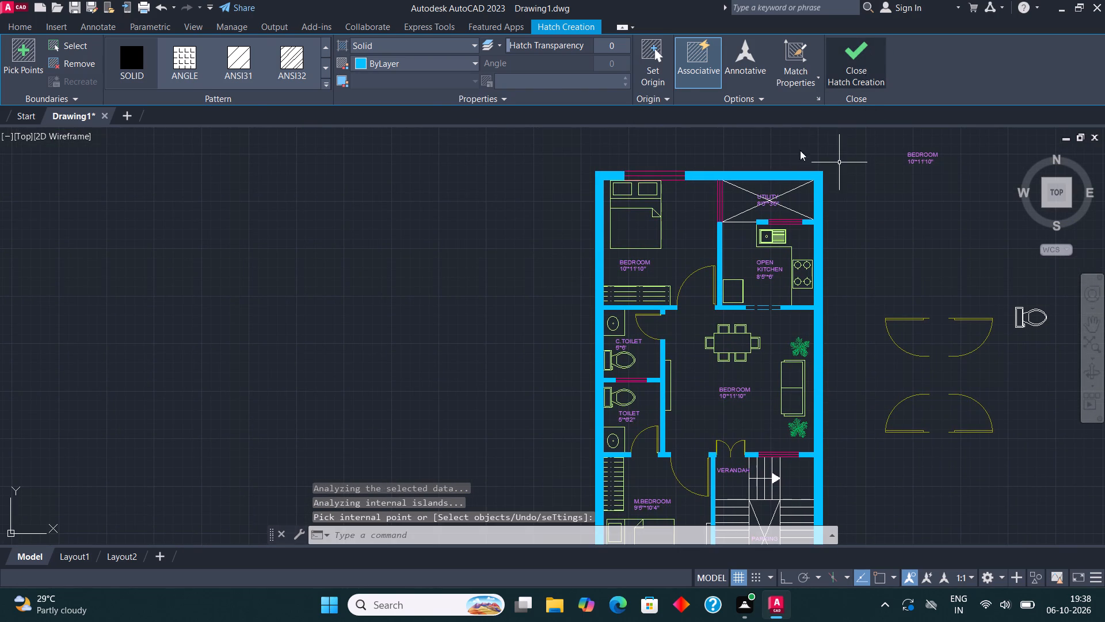
Move the narrow rectangle on the east wall of M.BEDROOM to the FUR layer.
middle_click_drag(676, 262, 673, 242)
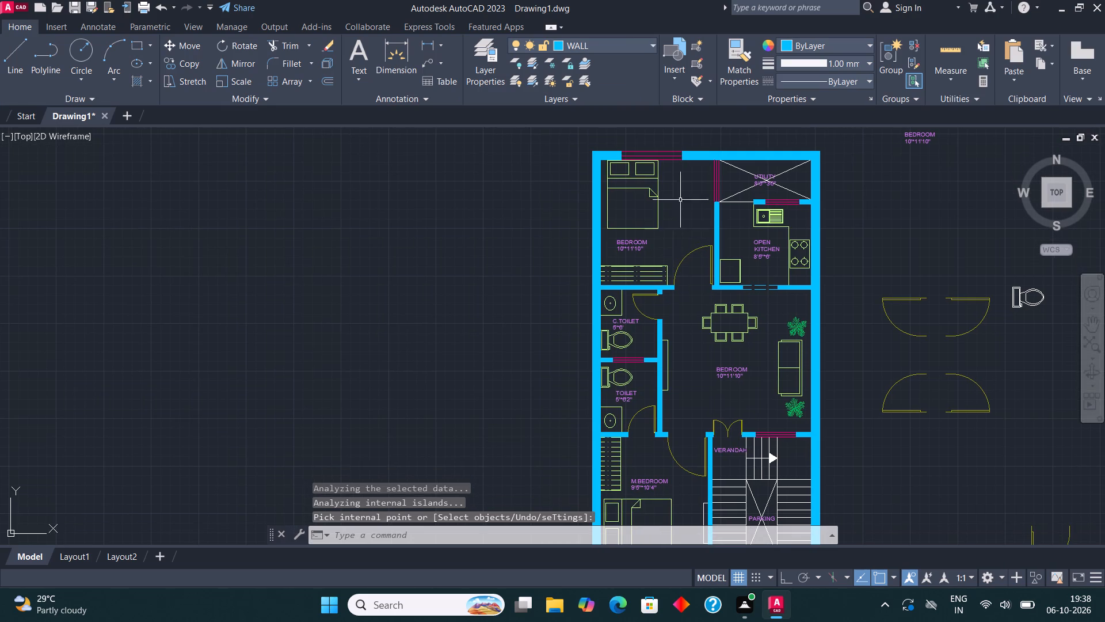
scroll(676, 147, "up", 2)
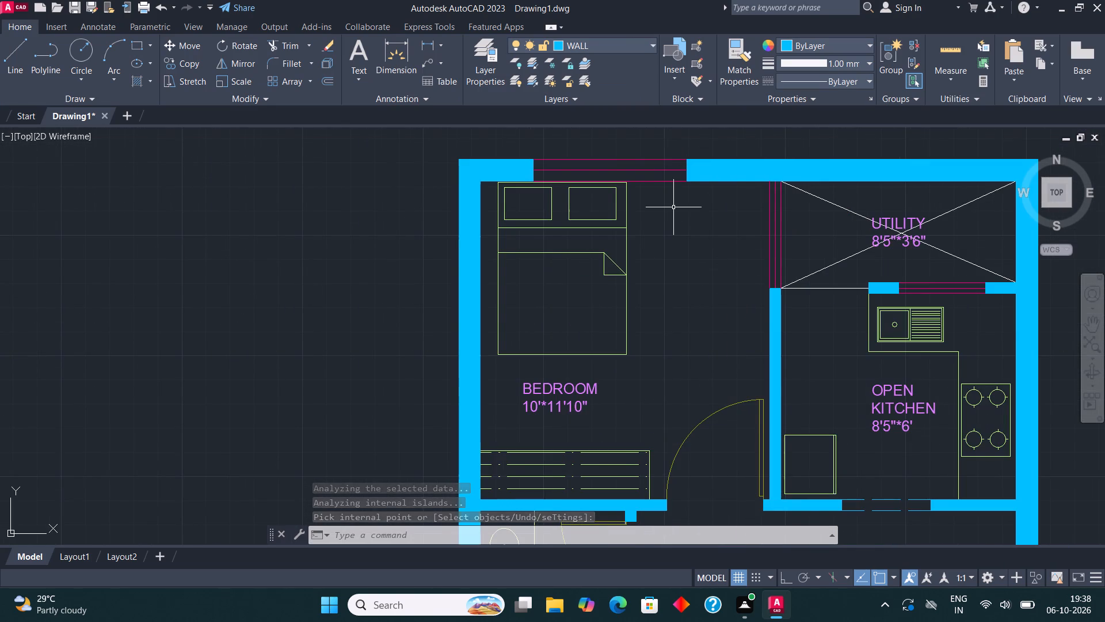
scroll(673, 207, "down", 1)
middle_click_drag(714, 363, 687, 180)
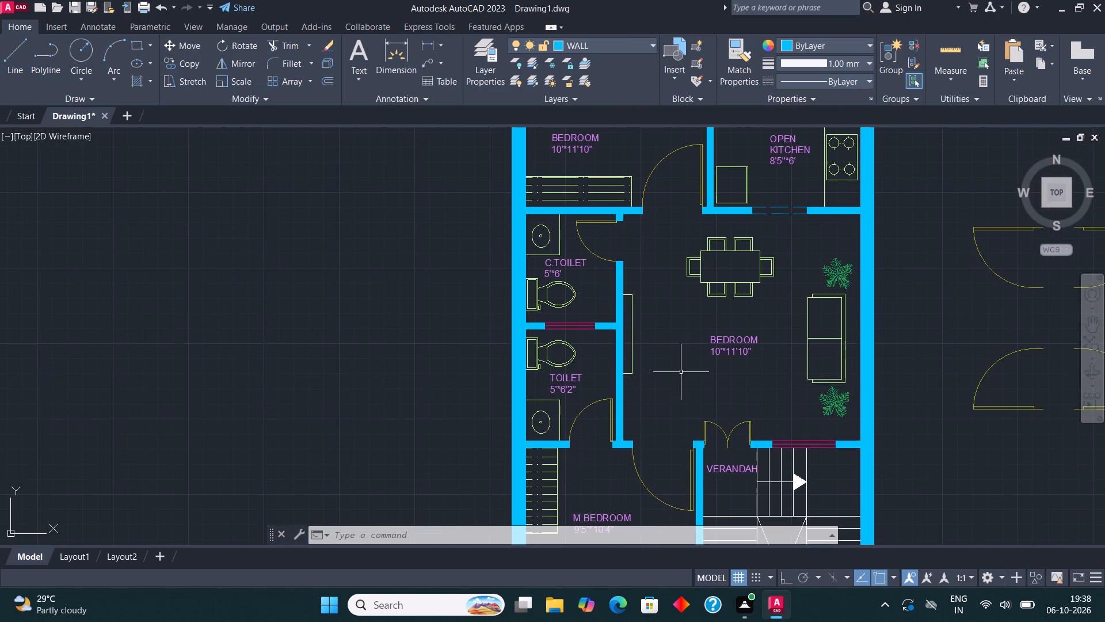
middle_click_drag(680, 371, 683, 237)
middle_click_drag(670, 369, 652, 181)
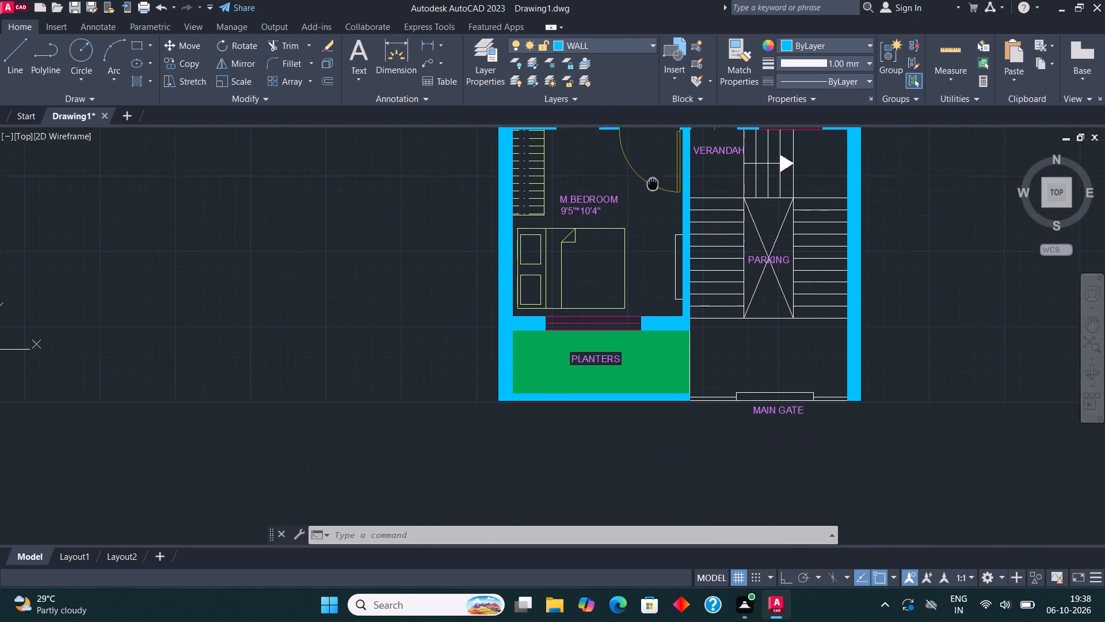
middle_click_drag(652, 181, 649, 270)
scroll(682, 377, "up", 1)
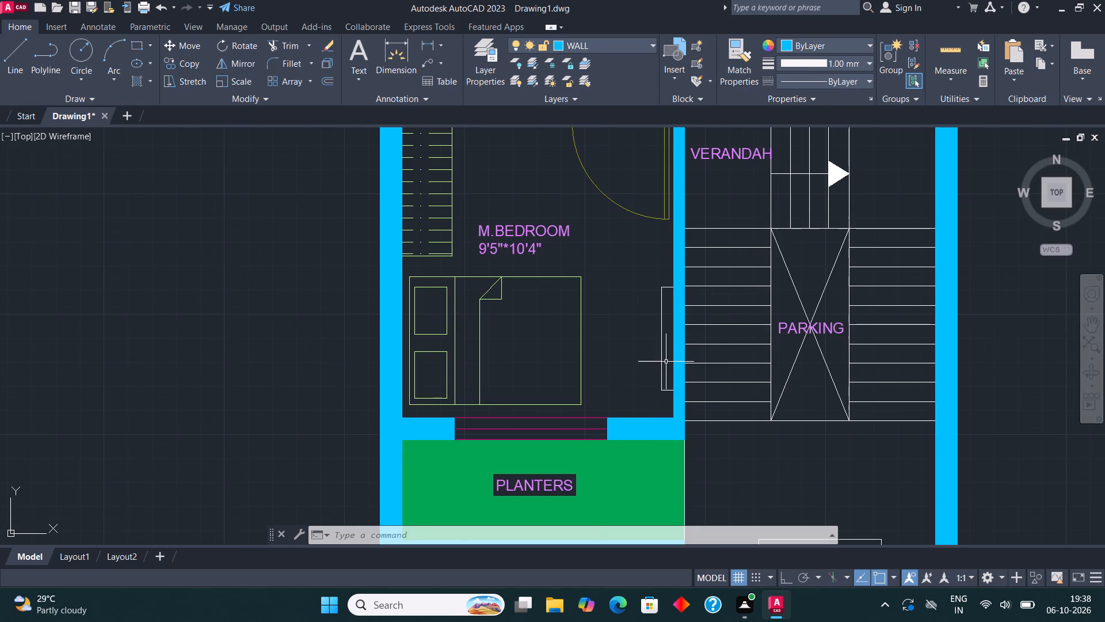
left_click(666, 362)
left_click(645, 330)
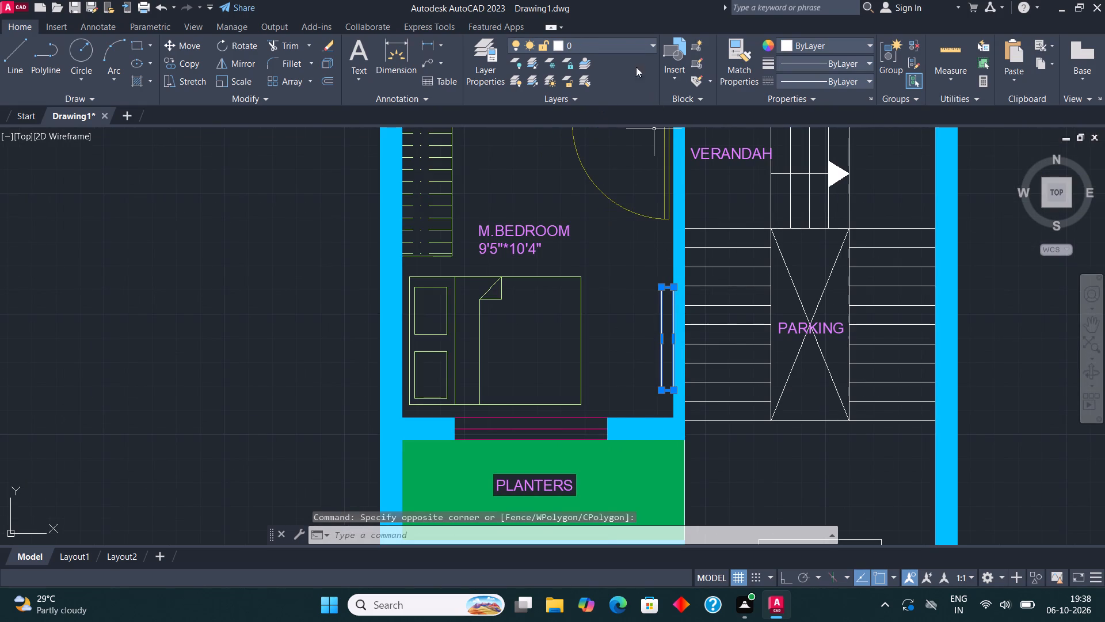
left_click(624, 41)
left_click(620, 99)
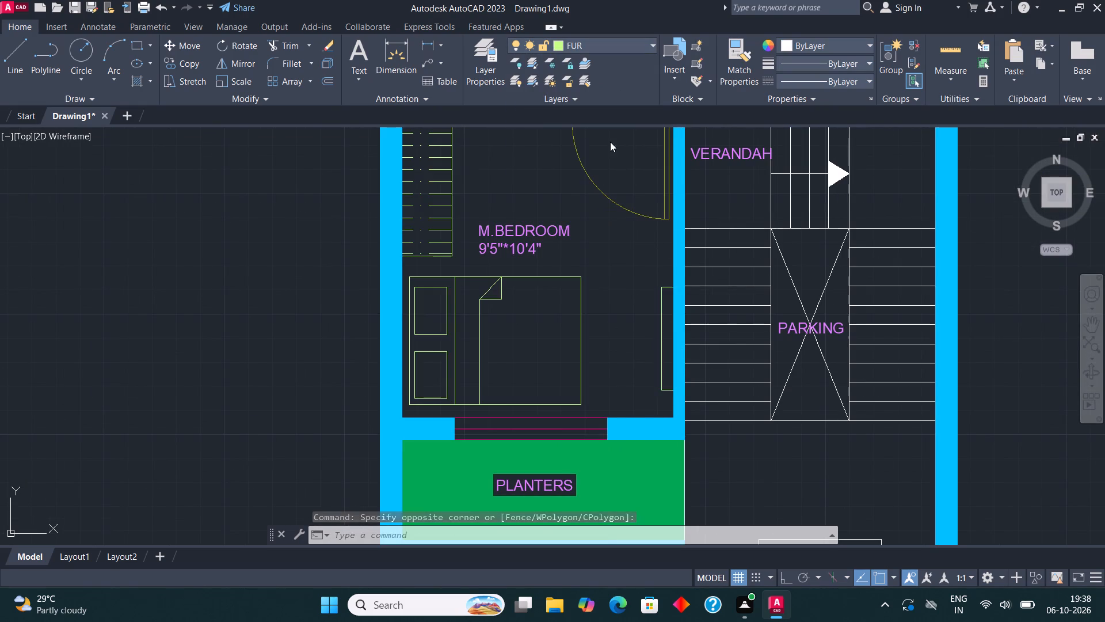
scroll(567, 220, "down", 3)
key("Escape")
Move the MAIN GATE outline, its side lines and the adjoining boundary lines to the WALL layer.
scroll(660, 305, "up", 4)
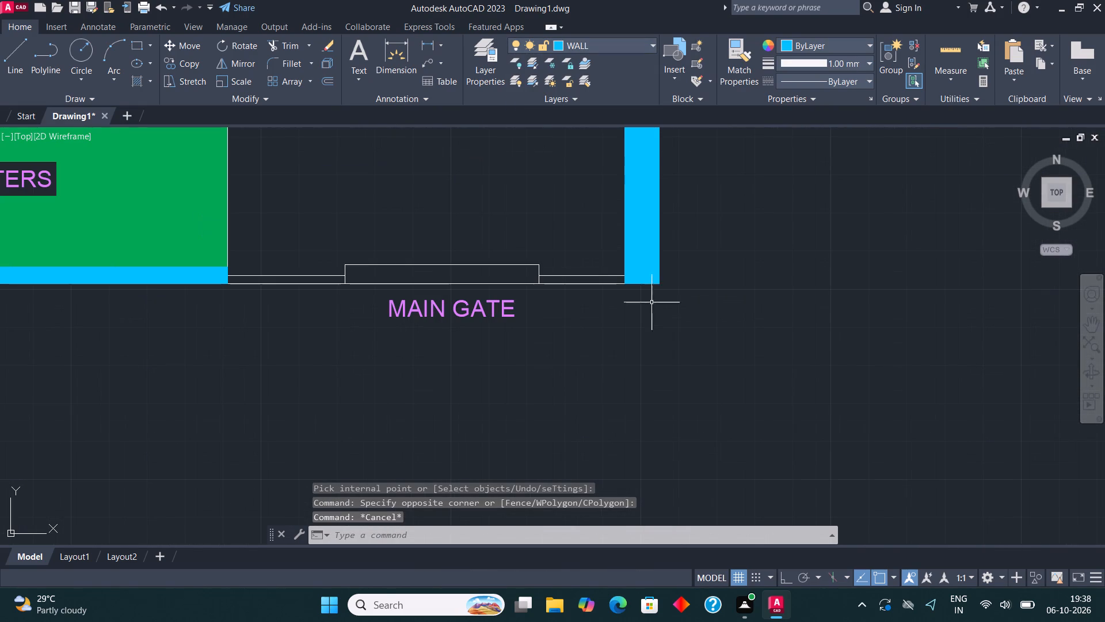
left_click(546, 292)
left_click(318, 234)
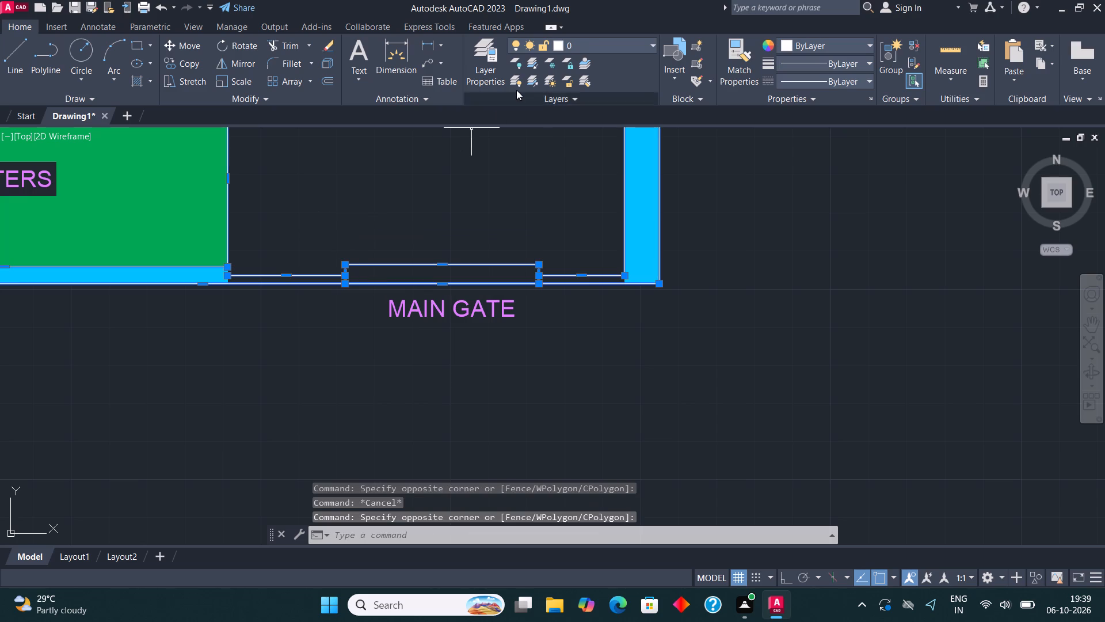
left_click(608, 41)
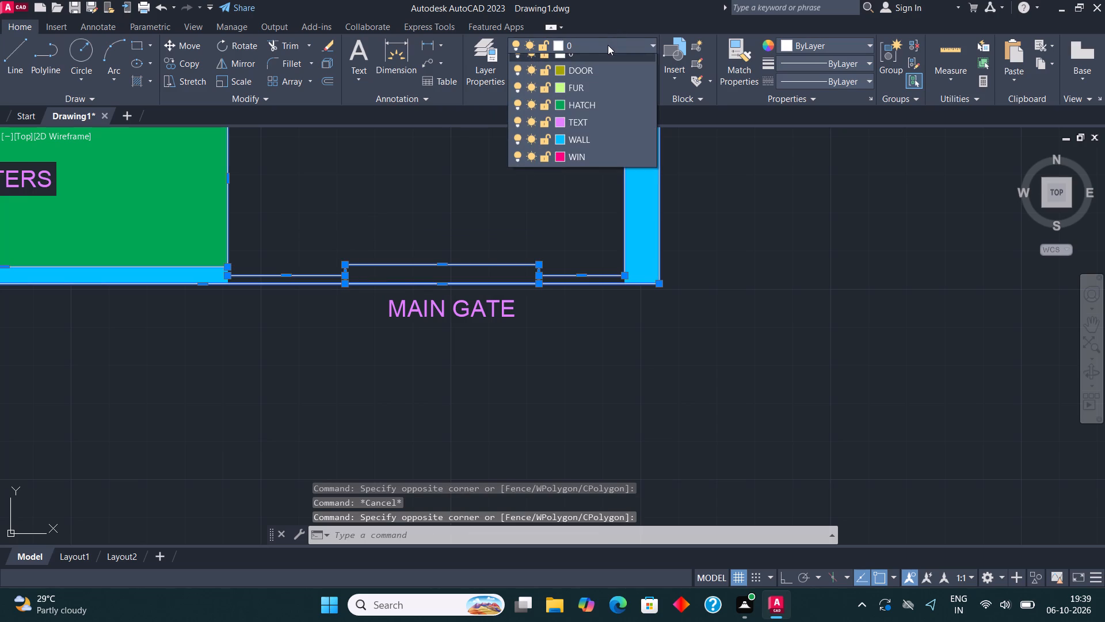
left_click(596, 153)
scroll(551, 278, "down", 1)
middle_click_drag(551, 279, 592, 464)
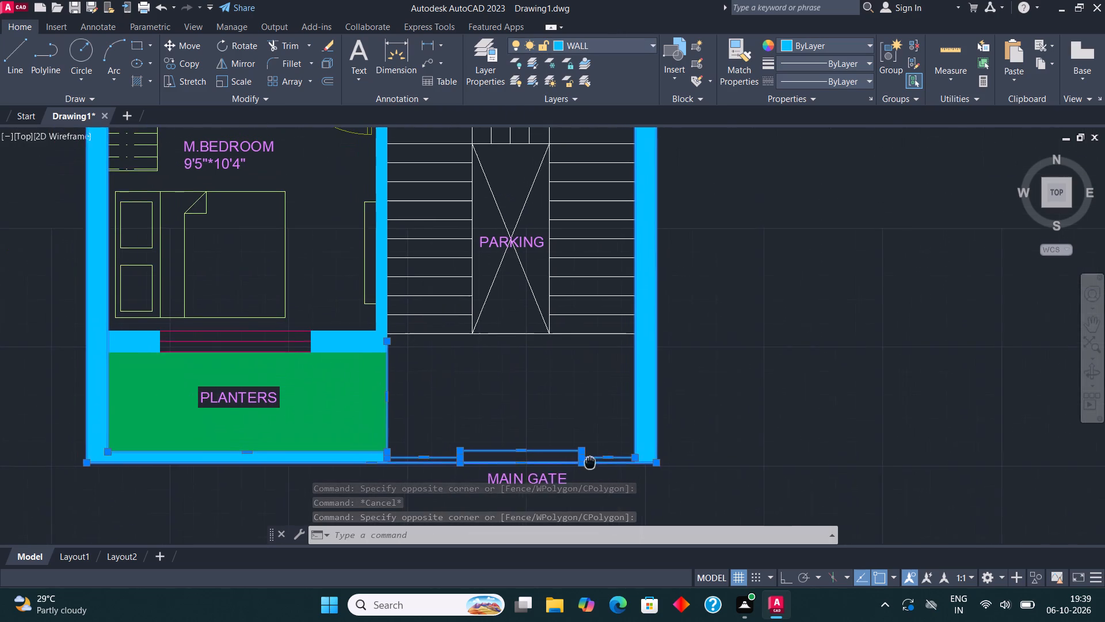
middle_click_drag(592, 464, 596, 476)
key("Escape")
Move all stair treads and the crossed rectangle between VERANDAH and PARKING to the FUR layer.
middle_click_drag(557, 360, 631, 460)
scroll(634, 453, "up", 1)
left_click_drag(635, 466, 629, 462)
left_click(450, 346)
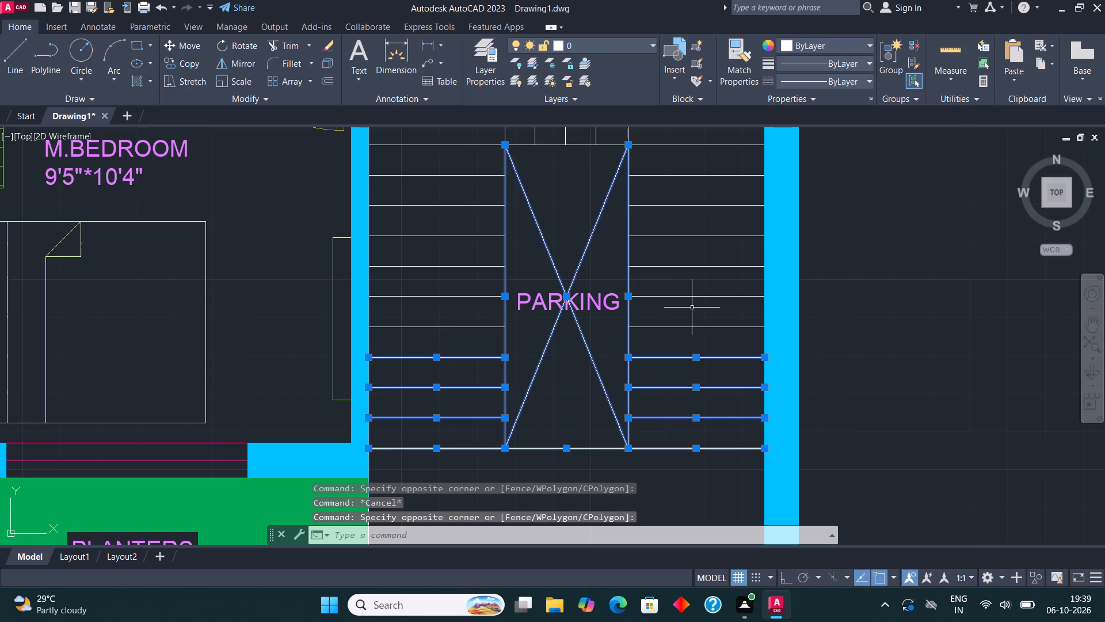
left_click(699, 343)
left_click(680, 140)
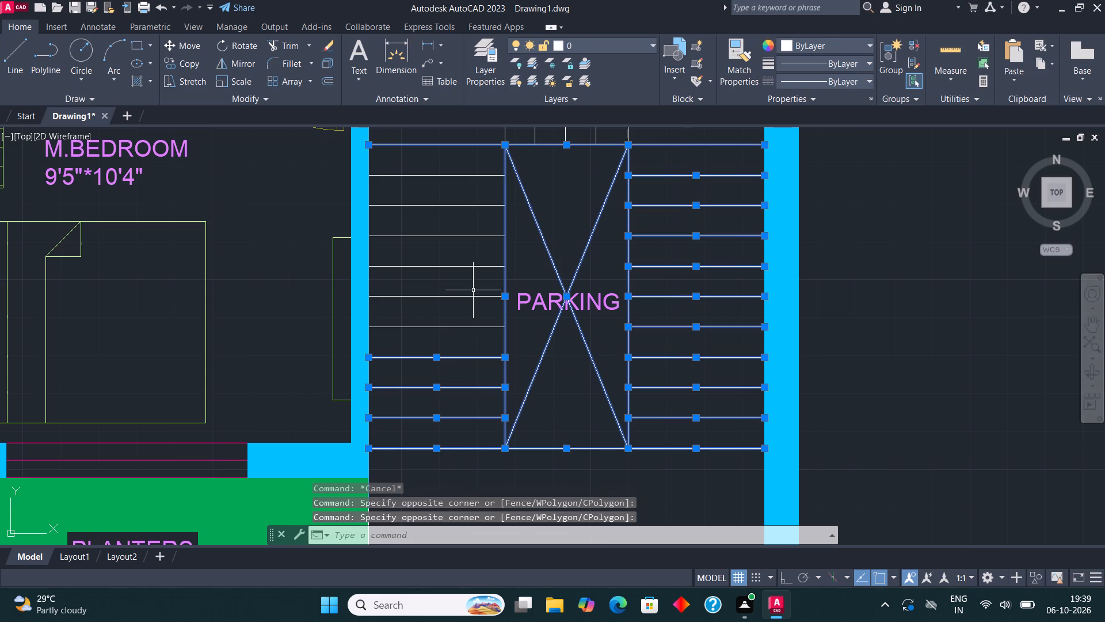
left_click(451, 344)
left_click(447, 172)
middle_click_drag(549, 214, 531, 310)
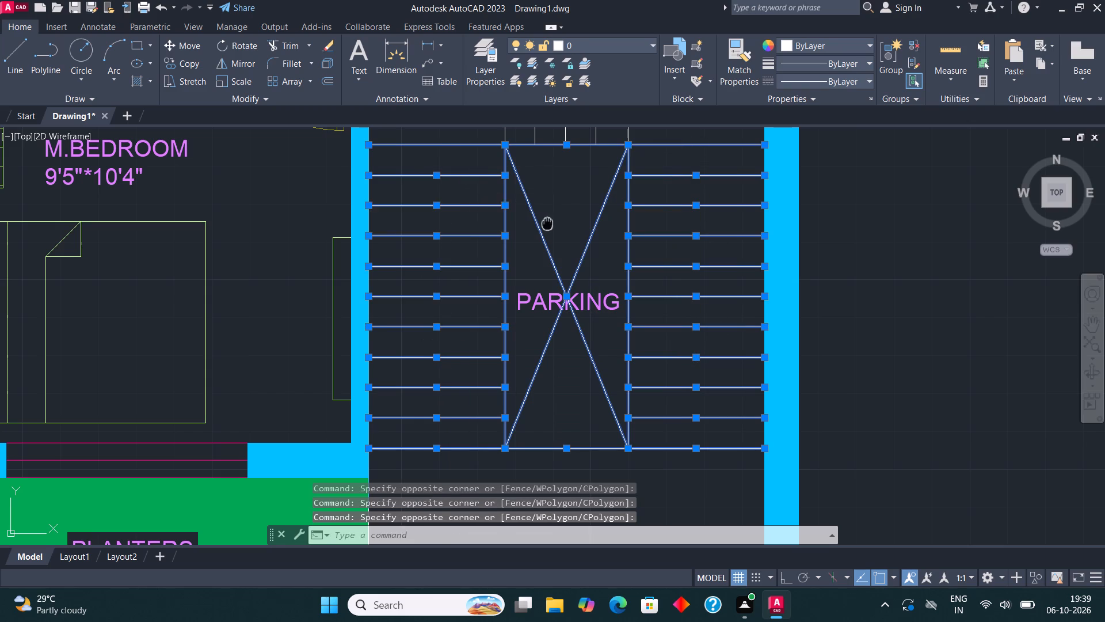
middle_click_drag(531, 310, 511, 401)
left_click_drag(620, 306, 613, 299)
left_click(452, 280)
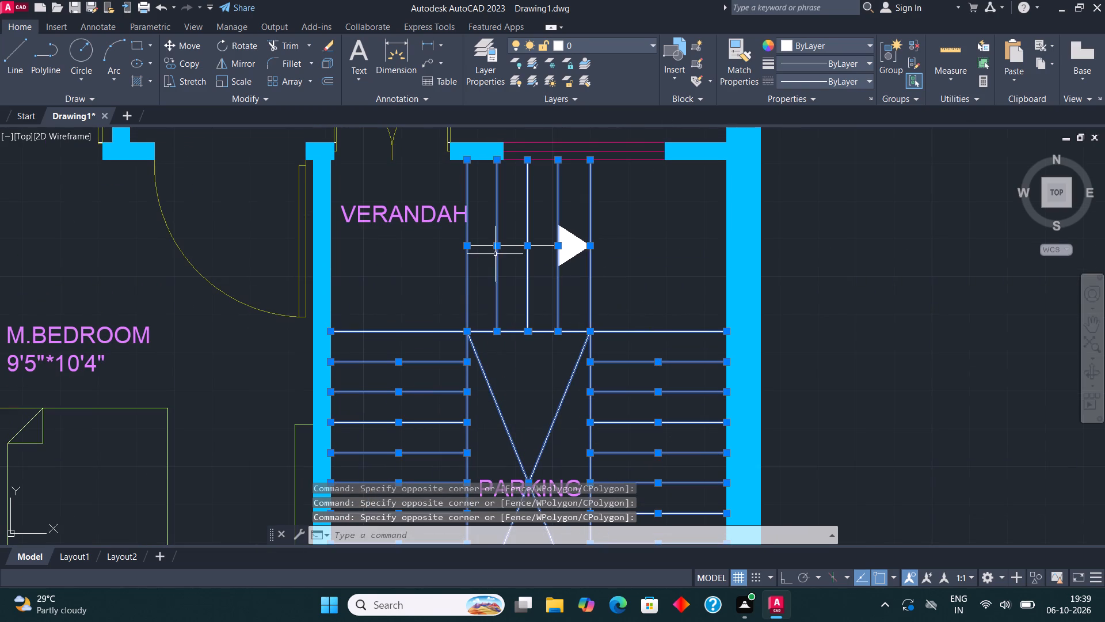
left_click(608, 43)
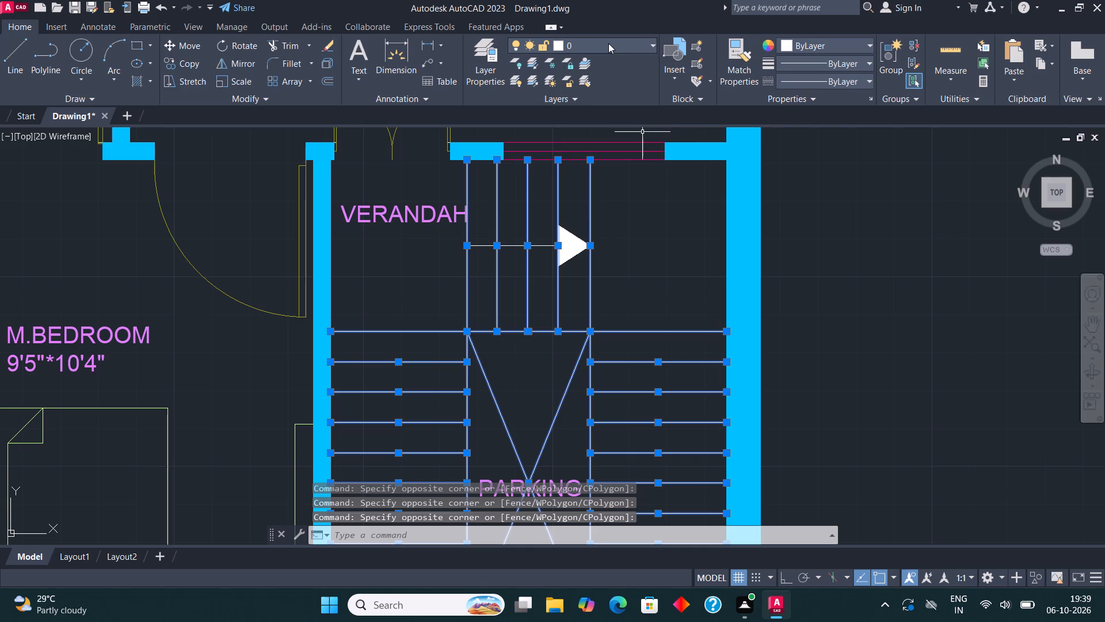
left_click(601, 97)
scroll(687, 297, "down", 2)
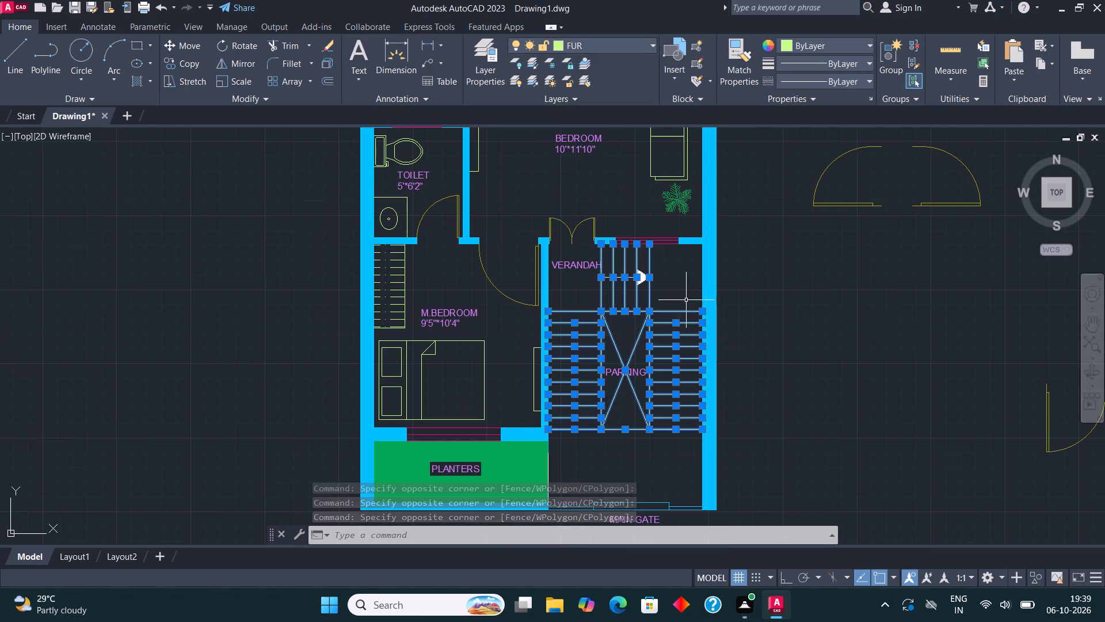
key("Escape")
Move the stair direction line and its solid arrowhead to the WIN layer.
scroll(625, 276, "up", 2)
left_click(605, 279)
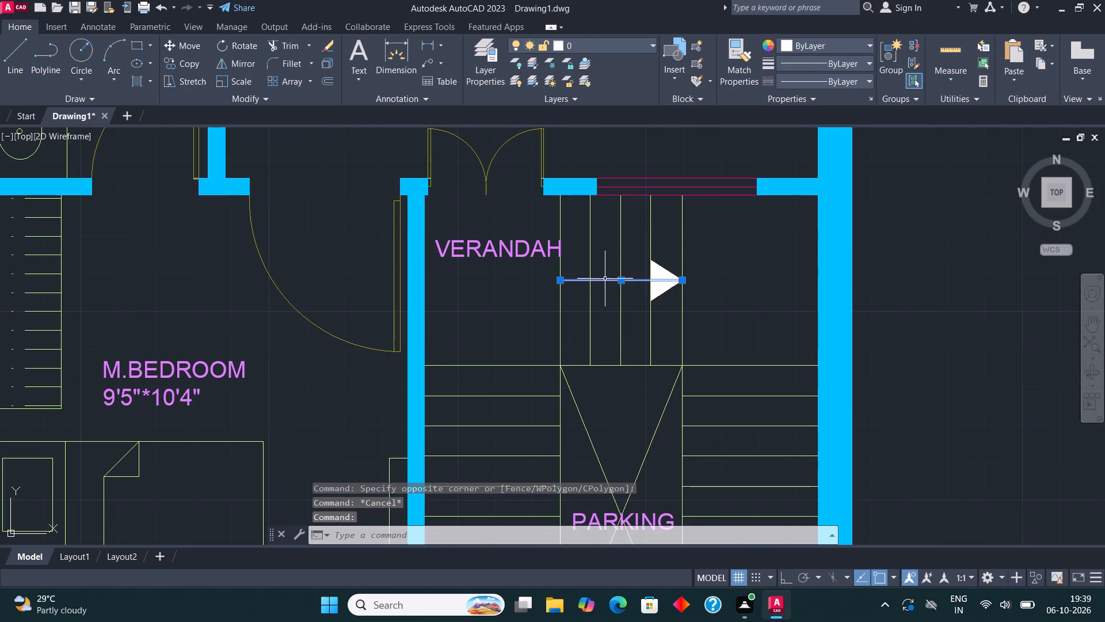
left_click(660, 275)
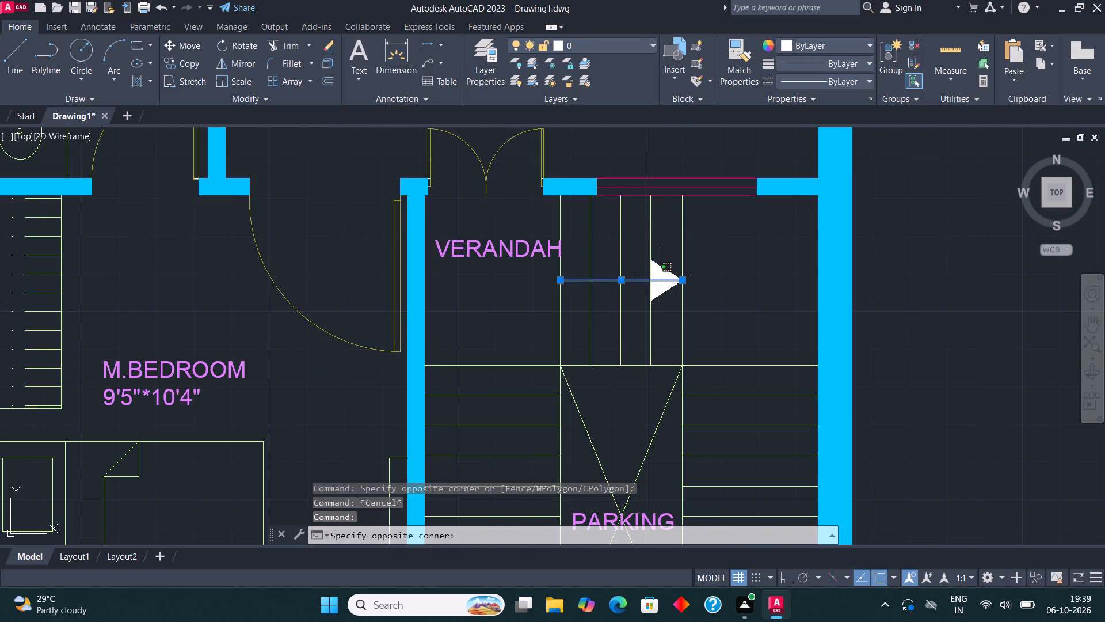
left_click(603, 44)
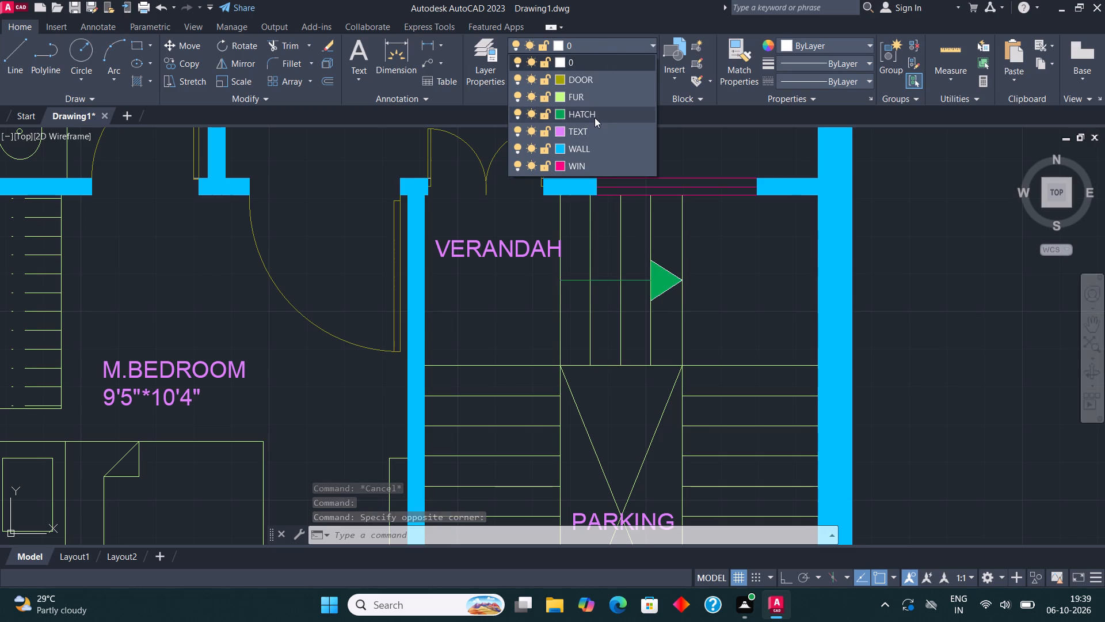
left_click(584, 164)
scroll(617, 290, "down", 1)
key("Escape")
Replace the text of the spare BEDROOM label outside the plan, northeast of the building, with D.
scroll(664, 262, "down", 2)
middle_click_drag(669, 265, 674, 347)
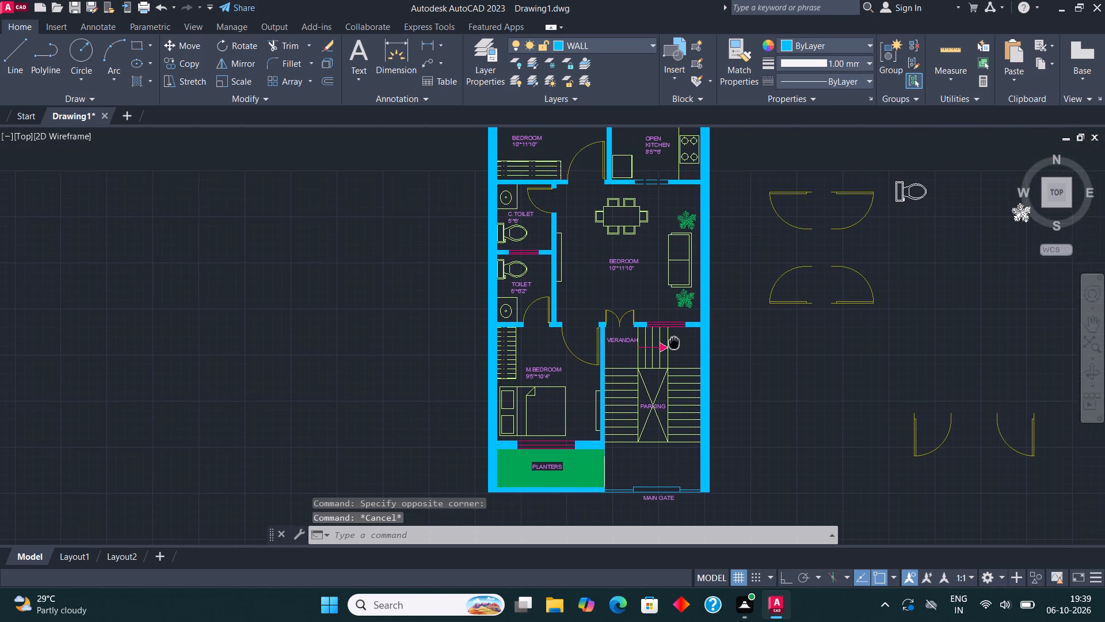
middle_click_drag(674, 347, 671, 437)
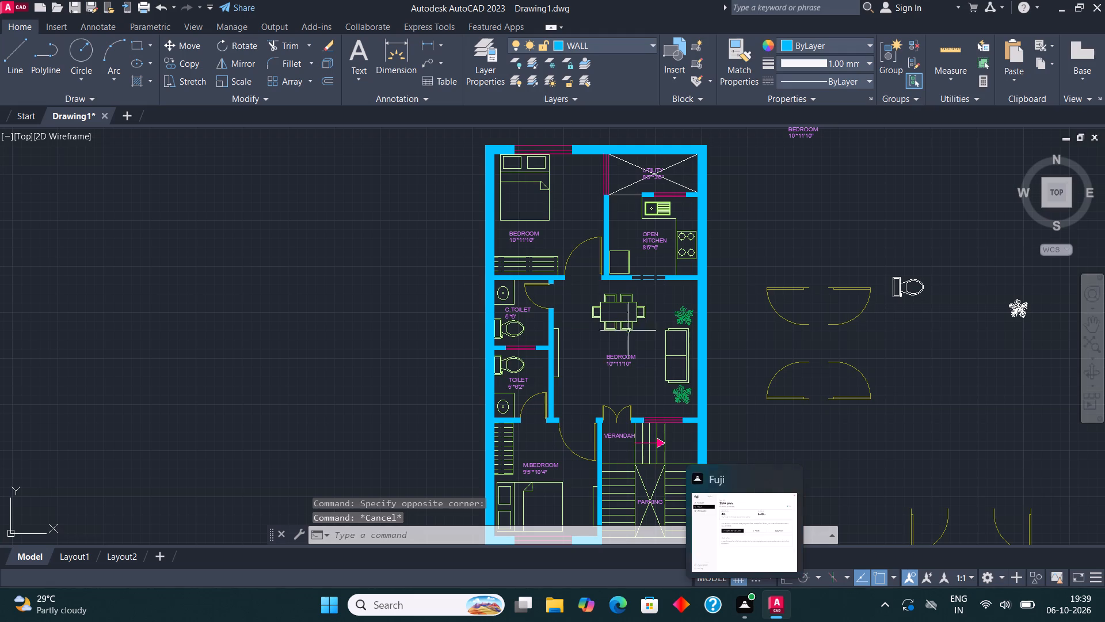
middle_click_drag(572, 178, 559, 204)
middle_click_drag(849, 270, 691, 236)
scroll(685, 232, "down", 1)
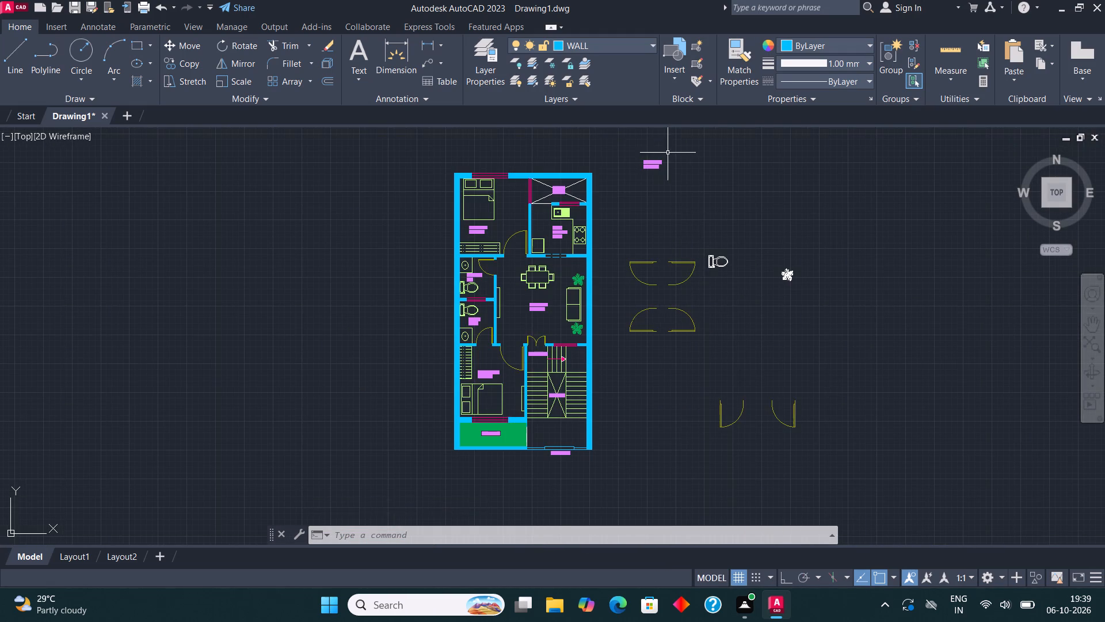
scroll(663, 161, "up", 4)
left_click(586, 169)
right_click(586, 169)
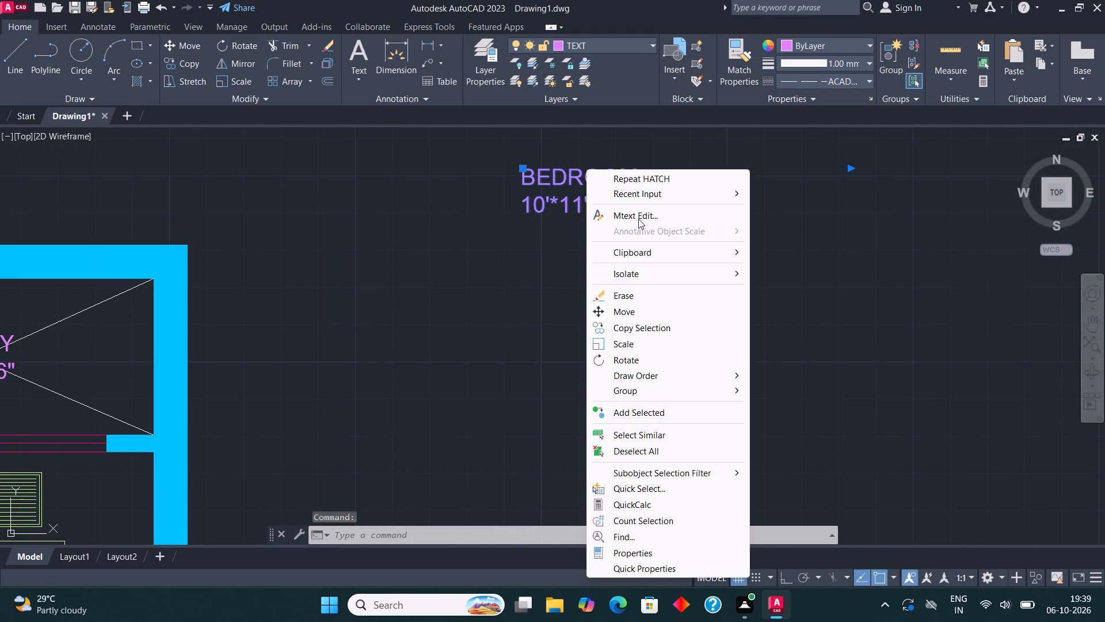
left_click(638, 215)
left_click(643, 209)
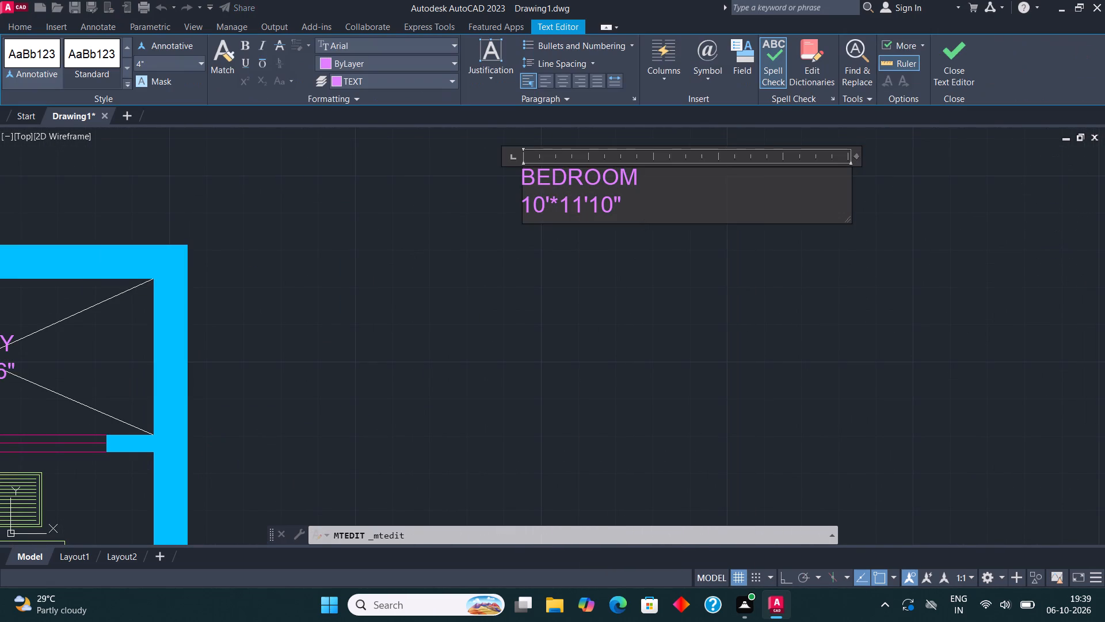
key("BackSpace")
key("BackSpace")
key("BackSpace")
key("BackSpace")
key("BackSpace")
key("BackSpace")
key("BackSpace")
key("BackSpace")
key("BackSpace")
key("BackSpace")
key("BackSpace")
key("BackSpace")
key("BackSpace")
key("BackSpace")
key("BackSpace")
key("BackSpace")
key("BackSpace")
key("BackSpace")
key("BackSpace")
key("BackSpace")
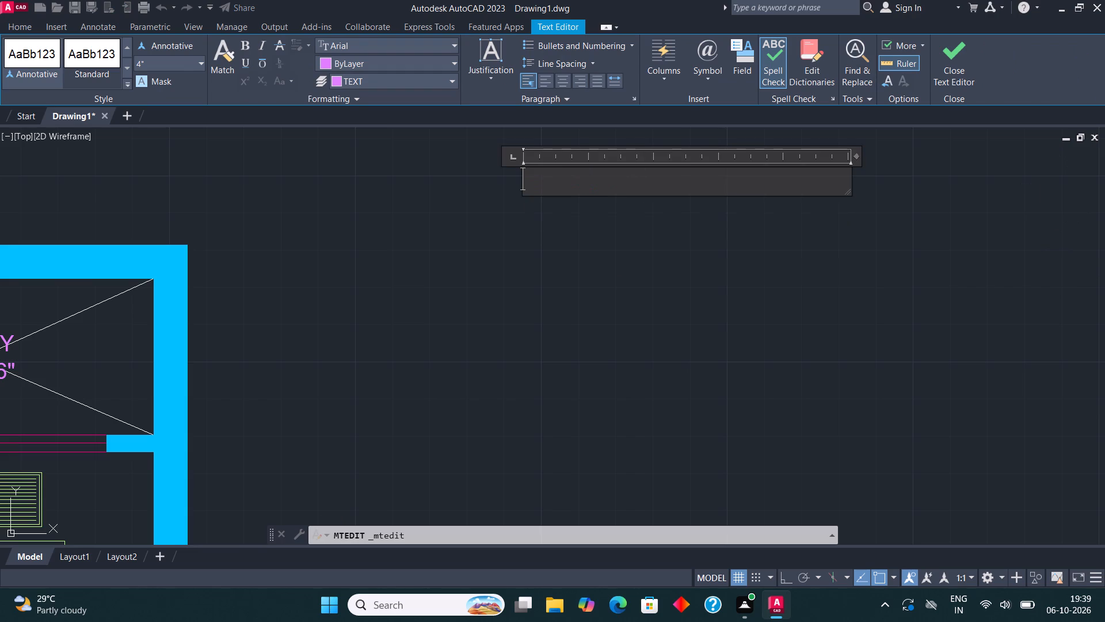
key("d")
left_click(963, 63)
Copy the D label to two free spots just below it, outside the plan.
left_click(531, 176)
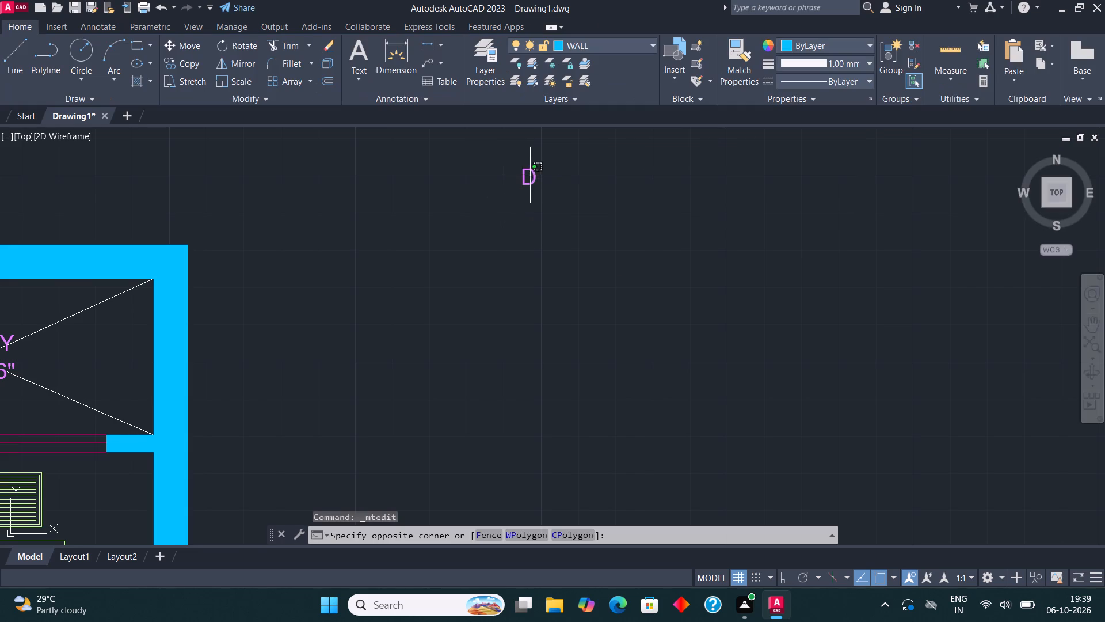
left_click(398, 183)
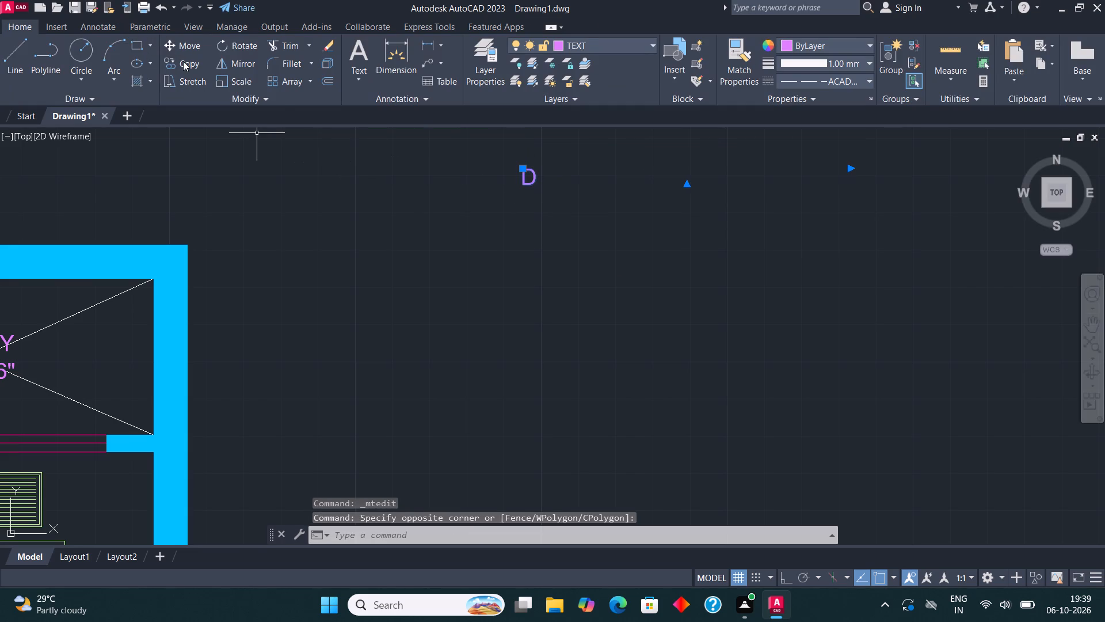
left_click(183, 61)
left_click(536, 185)
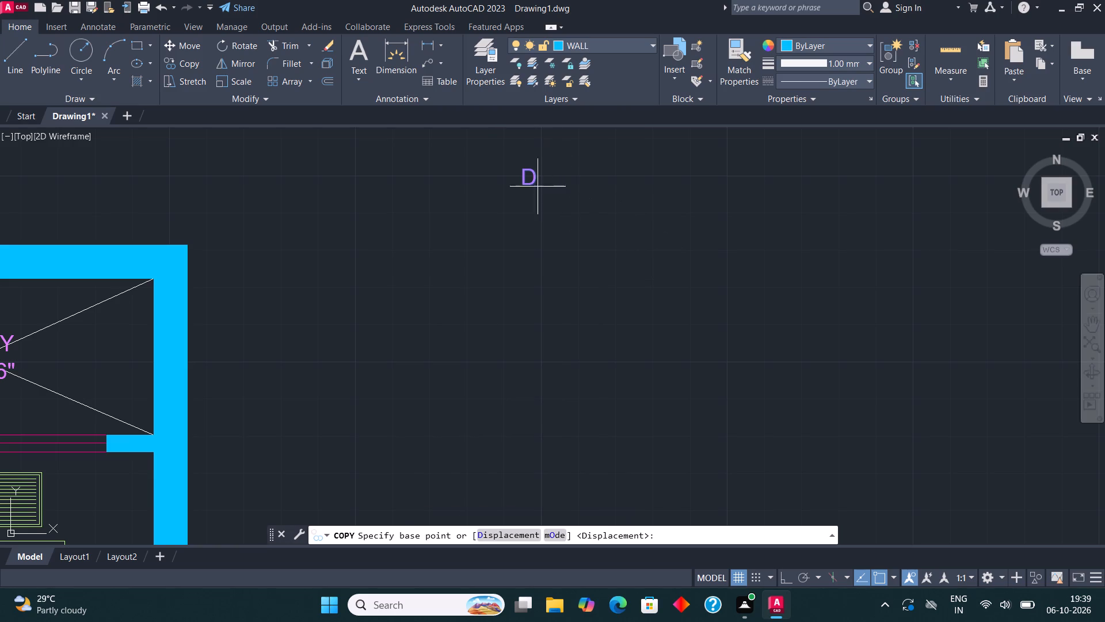
left_click(601, 251)
left_click(505, 275)
key("Escape")
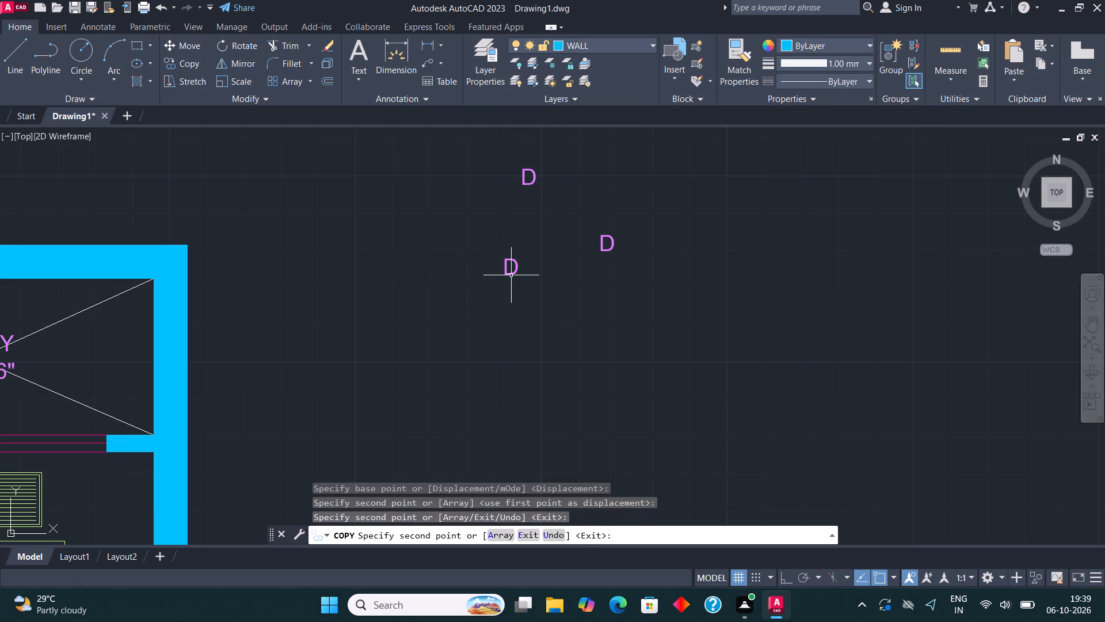
Change the text of the D copy directly below the original to W.
left_click(511, 274)
right_click(511, 273)
left_click(552, 229)
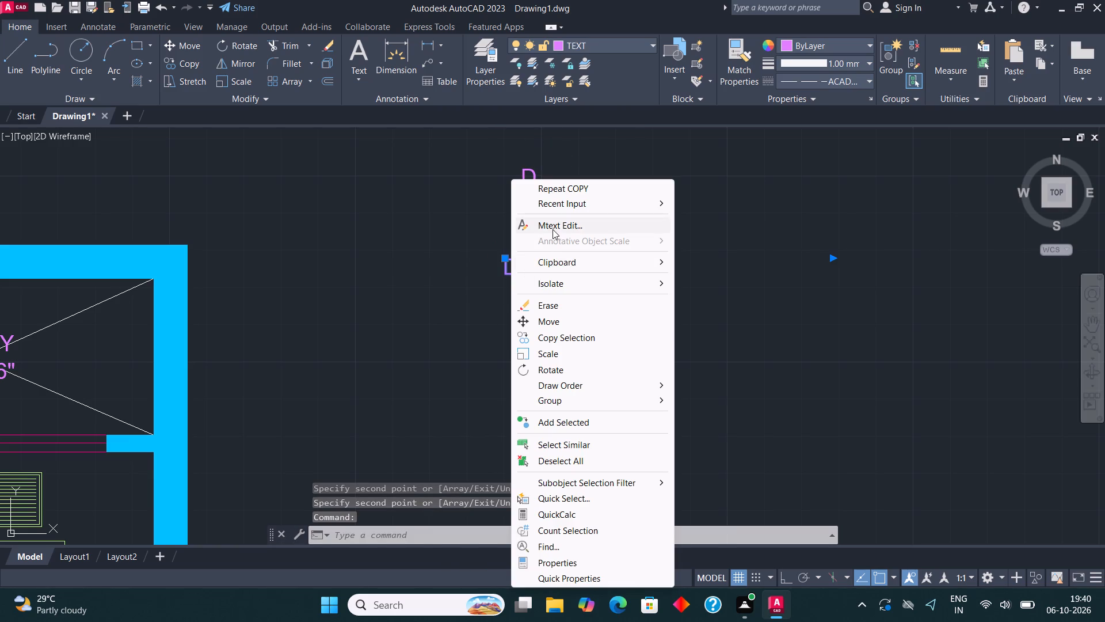
left_click(555, 277)
key("BackSpace")
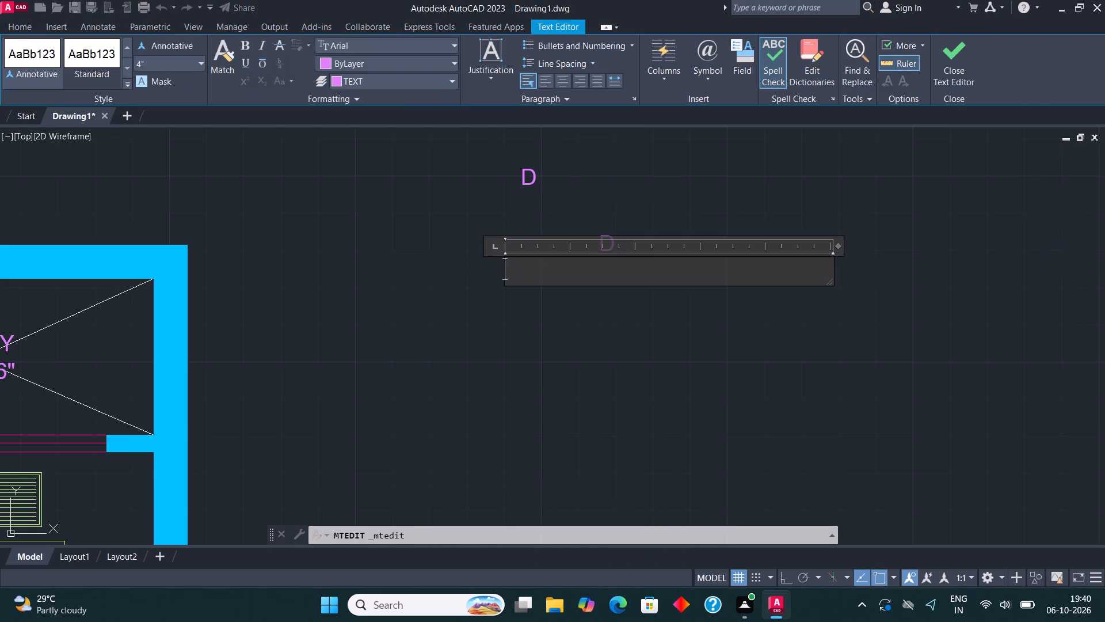
key("w")
left_click(955, 51)
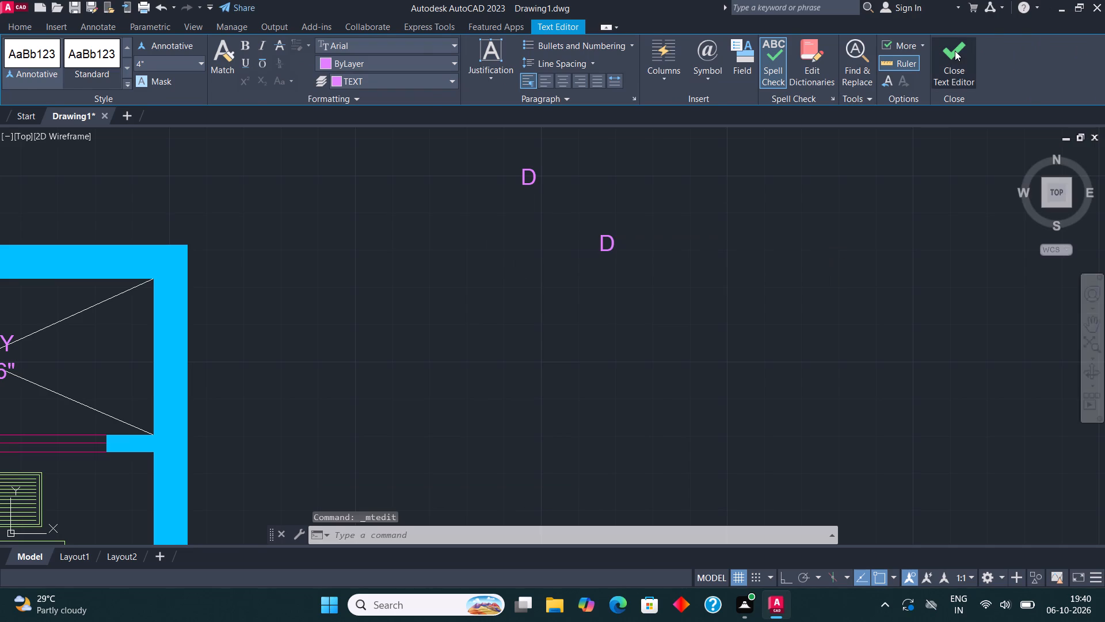
Change the text of the remaining D copy, southeast of the original, to V.
left_click(607, 236)
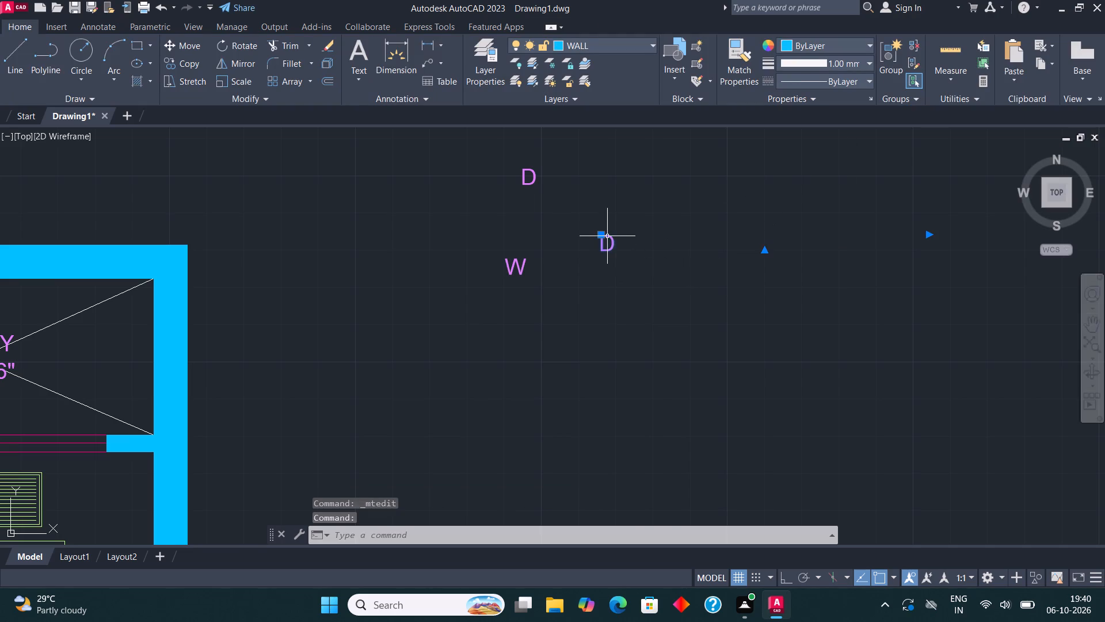
right_click(607, 236)
left_click(656, 227)
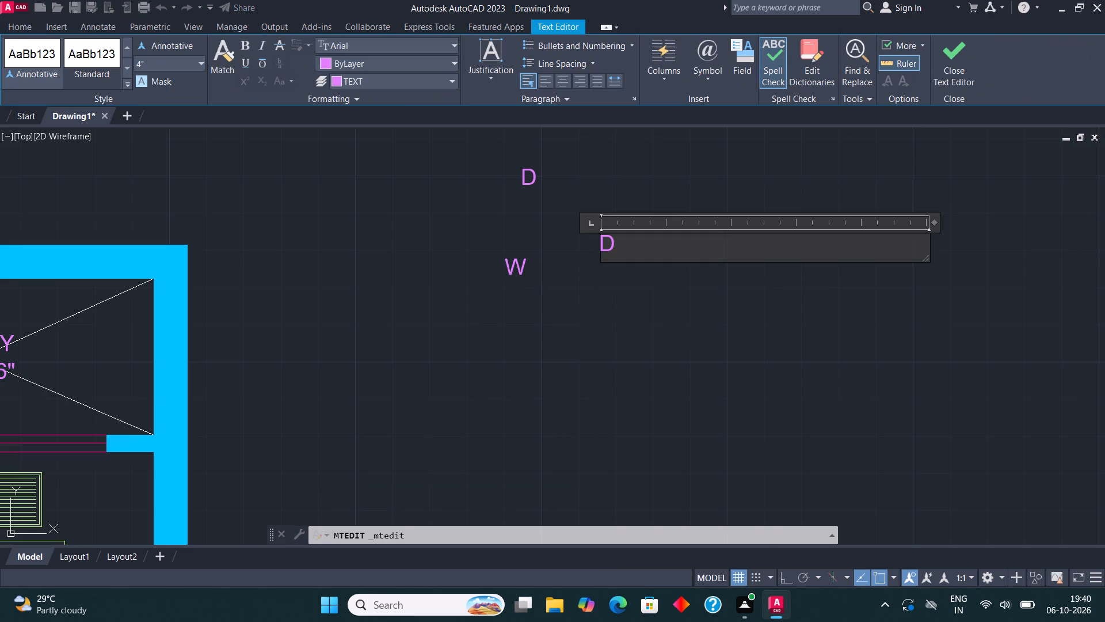
left_click(658, 259)
key("BackSpace")
key("v")
left_click(947, 65)
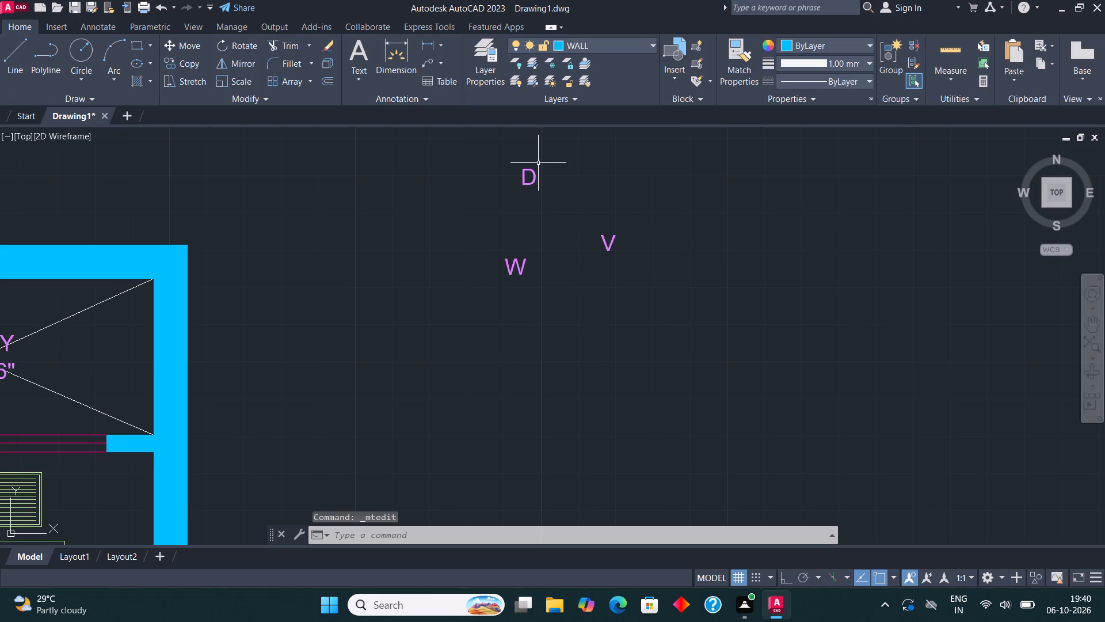
Copy the D label to the door openings of the north BEDROOM, C.TOILET and TOILET.
left_click(532, 174)
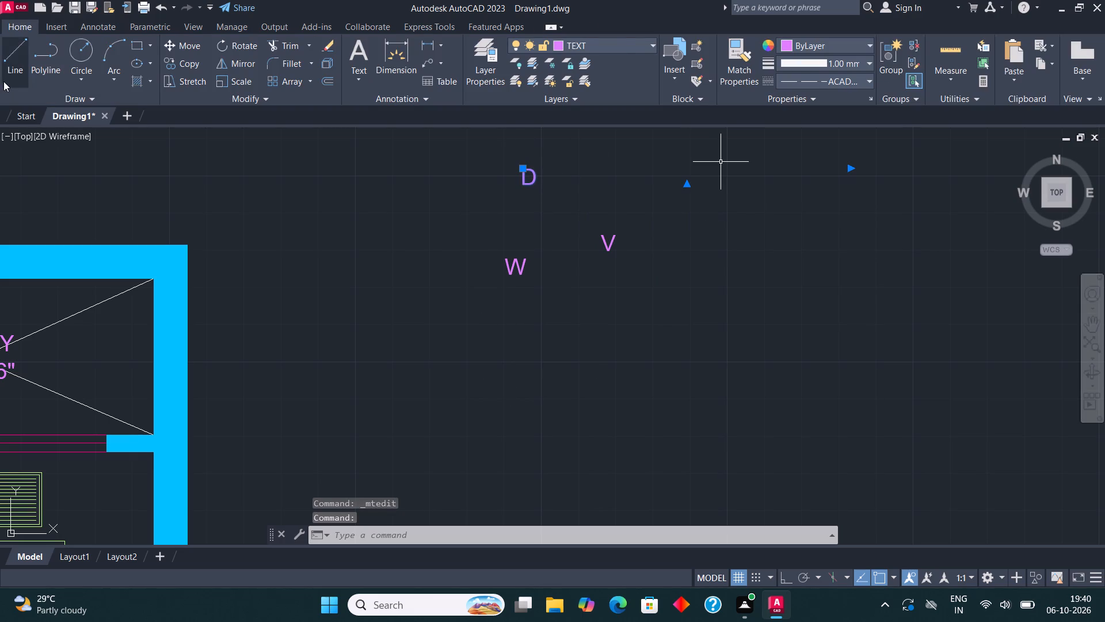
left_click(186, 65)
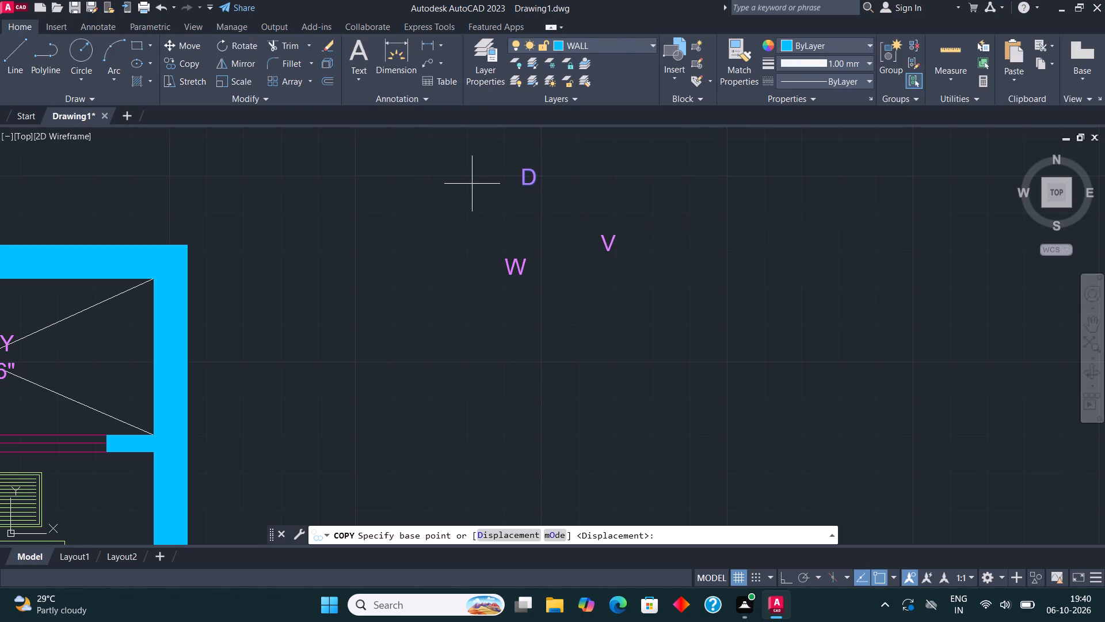
left_click(539, 183)
scroll(614, 218, "down", 3)
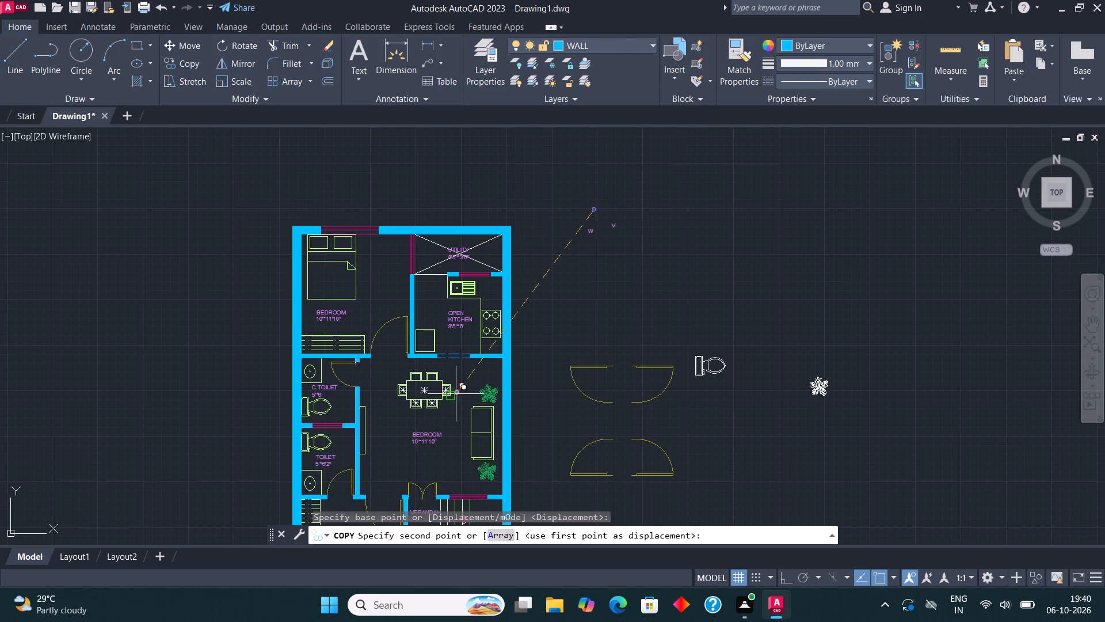
scroll(456, 381, "up", 3)
left_click(173, 283)
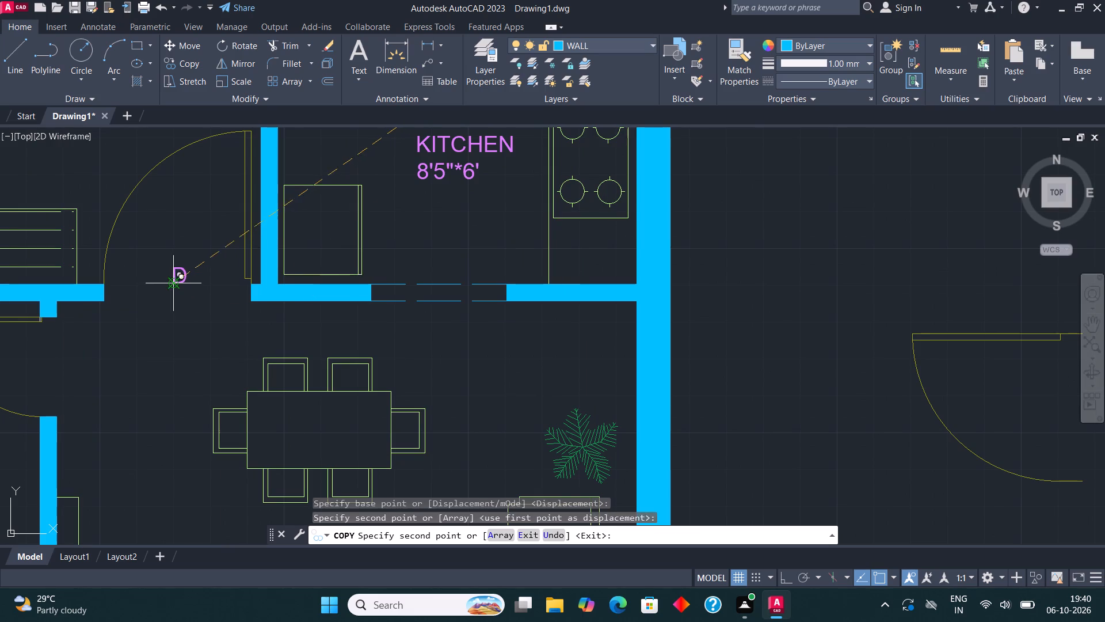
scroll(430, 280, "down", 3)
scroll(313, 310, "up", 2)
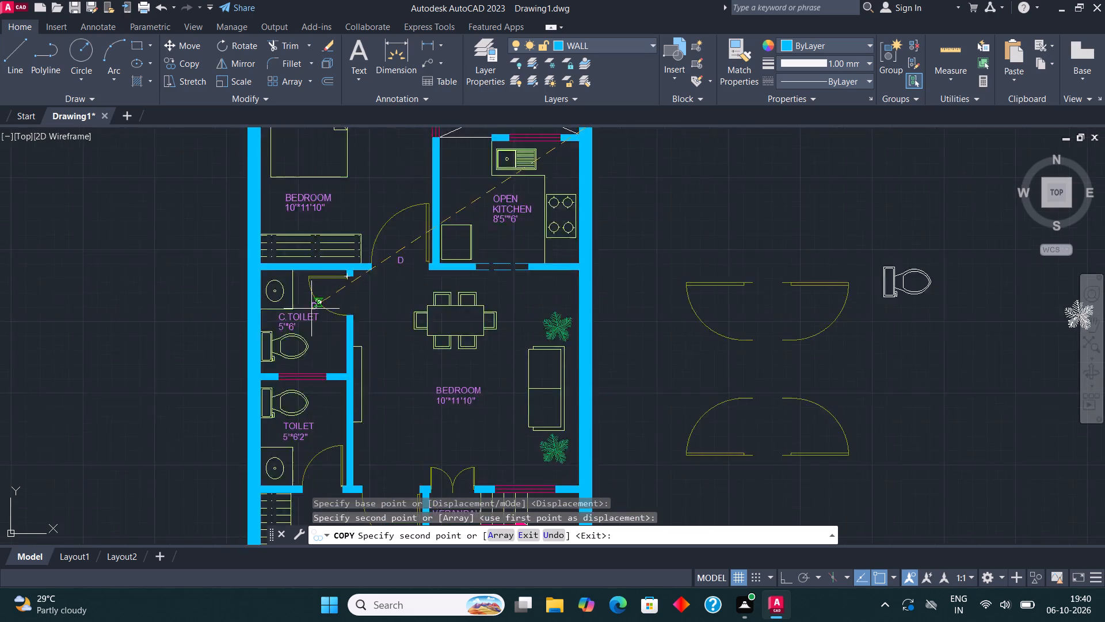
scroll(311, 308, "up", 1)
left_click(387, 278)
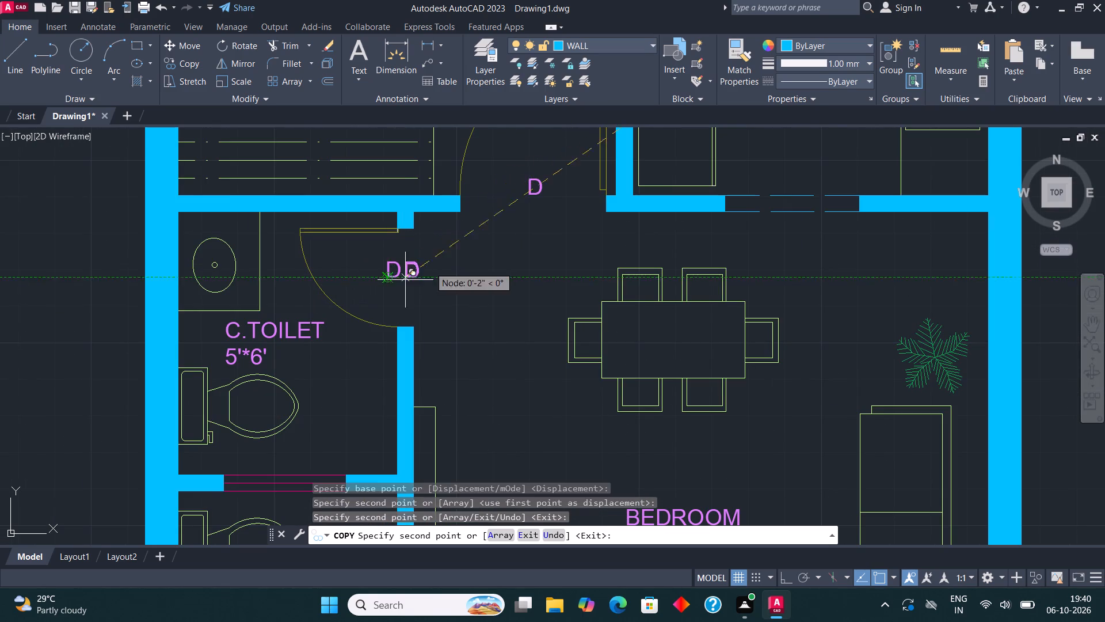
scroll(529, 208, "down", 2)
scroll(462, 422, "up", 2)
left_click(435, 431)
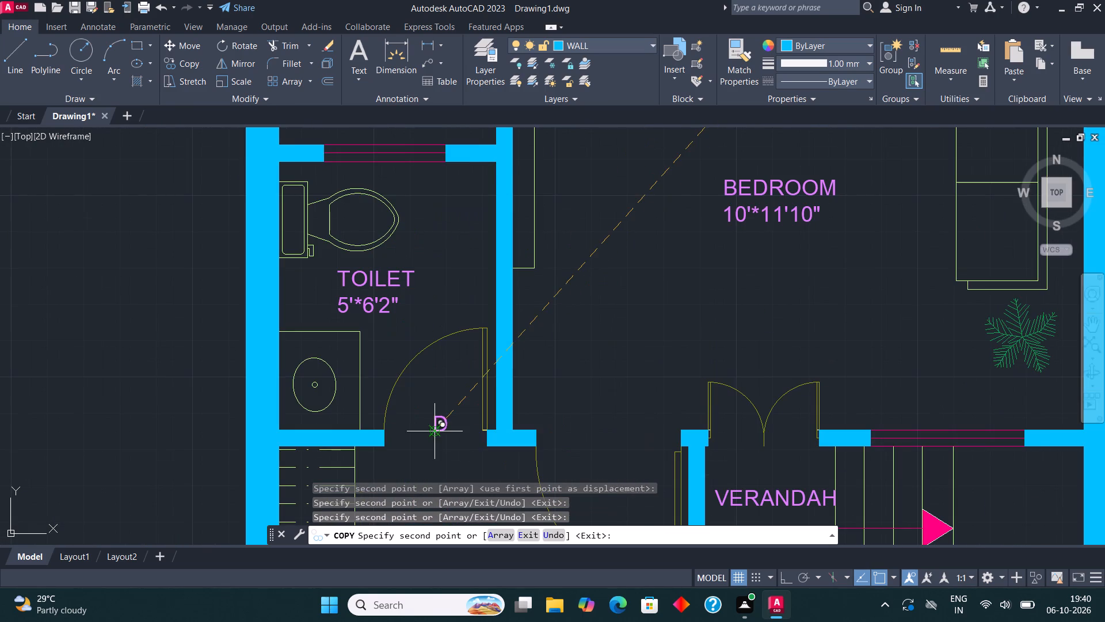
Place further copies of the D label at the M.BEDROOM door and the double door above VERANDAH.
scroll(537, 292, "down", 3)
scroll(540, 358, "up", 3)
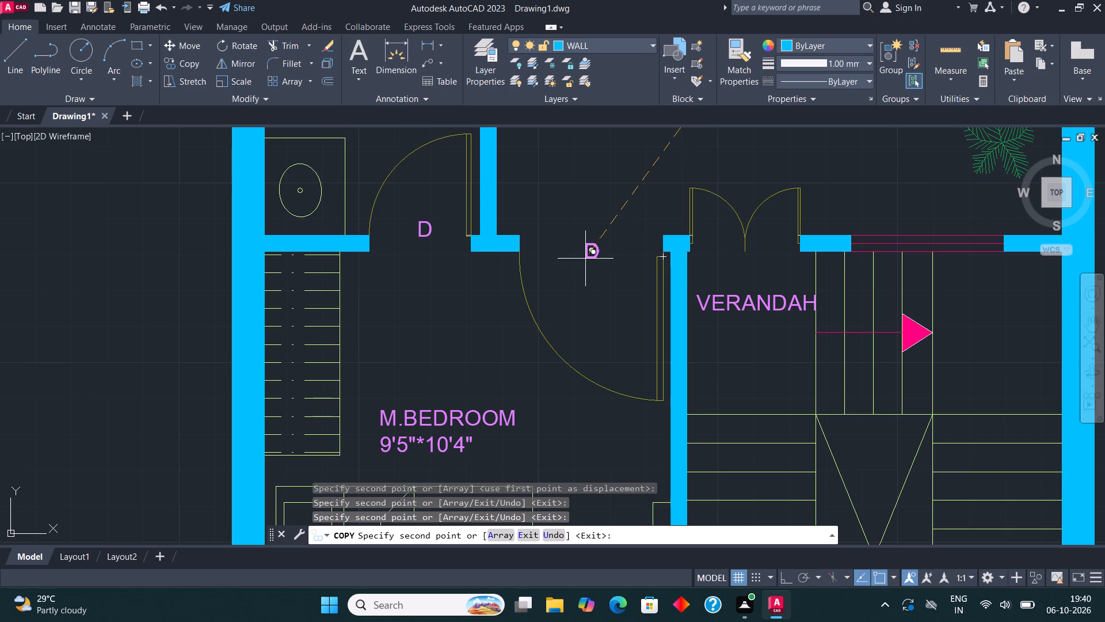
left_click(585, 259)
scroll(604, 274, "down", 3)
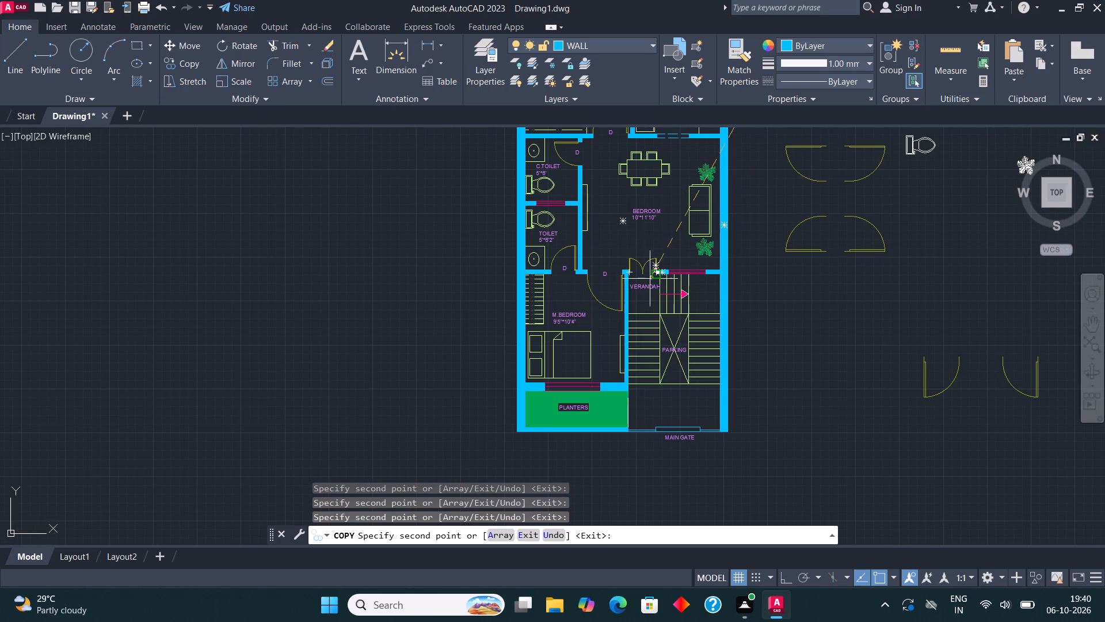
scroll(650, 266, "up", 3)
left_click(612, 312)
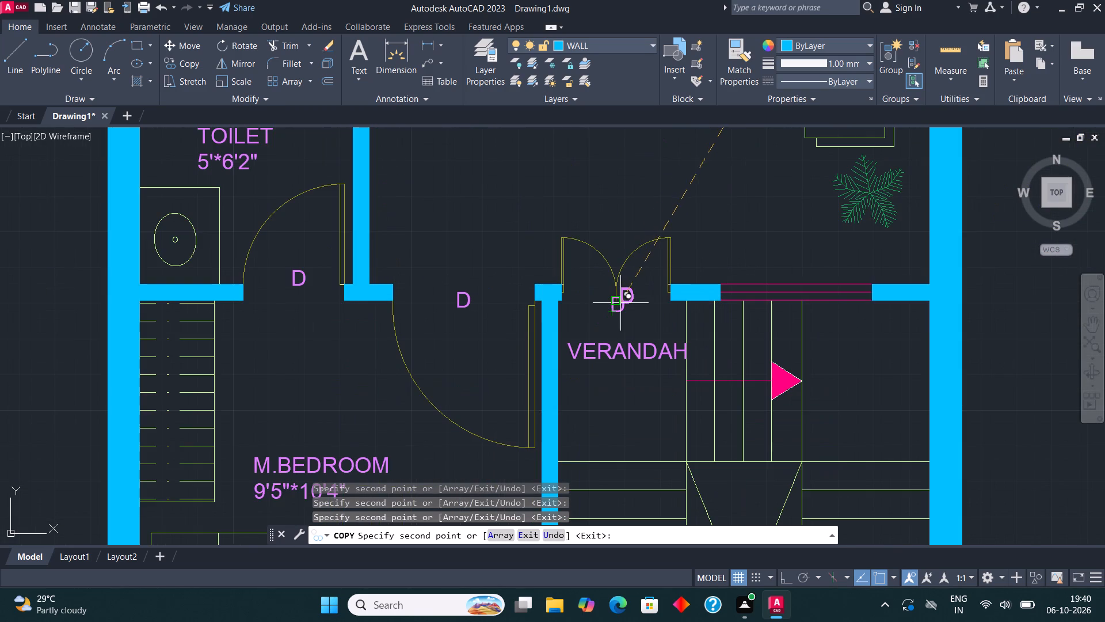
scroll(702, 248, "down", 3)
middle_click_drag(690, 253, 662, 303)
middle_click_drag(675, 312, 654, 361)
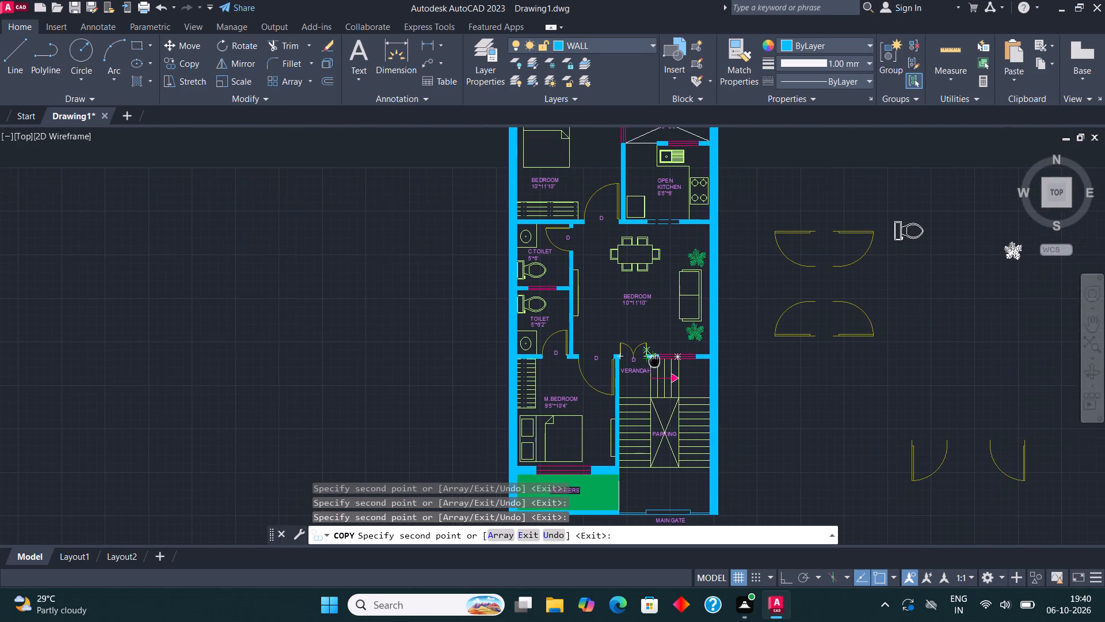
middle_click_drag(654, 361, 637, 381)
middle_click_drag(645, 343, 600, 401)
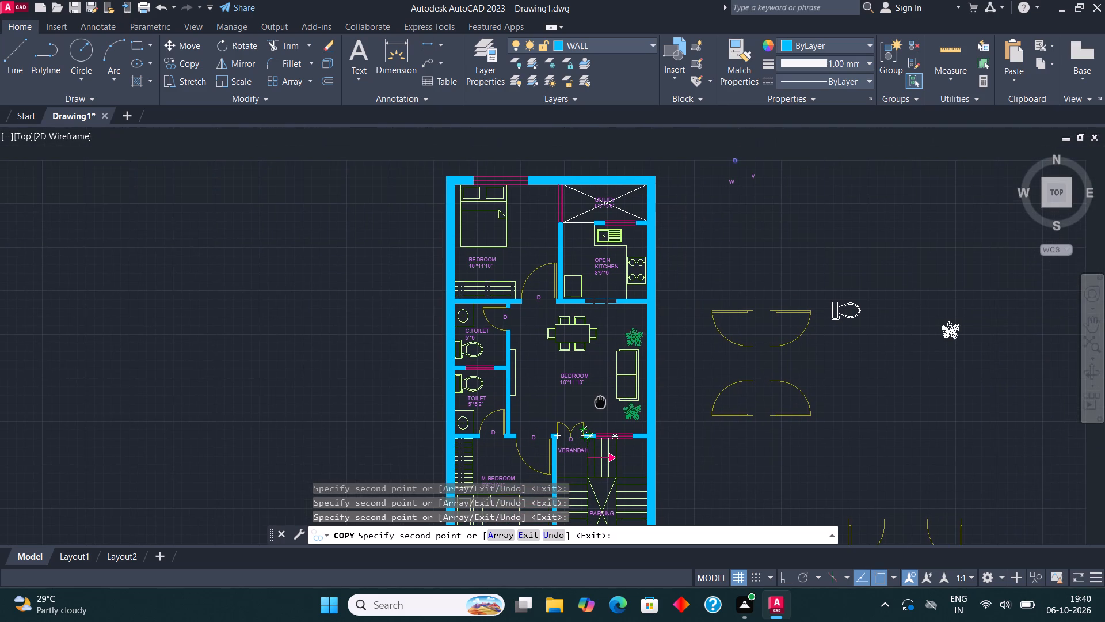
middle_click_drag(600, 401, 574, 435)
scroll(728, 197, "up", 3)
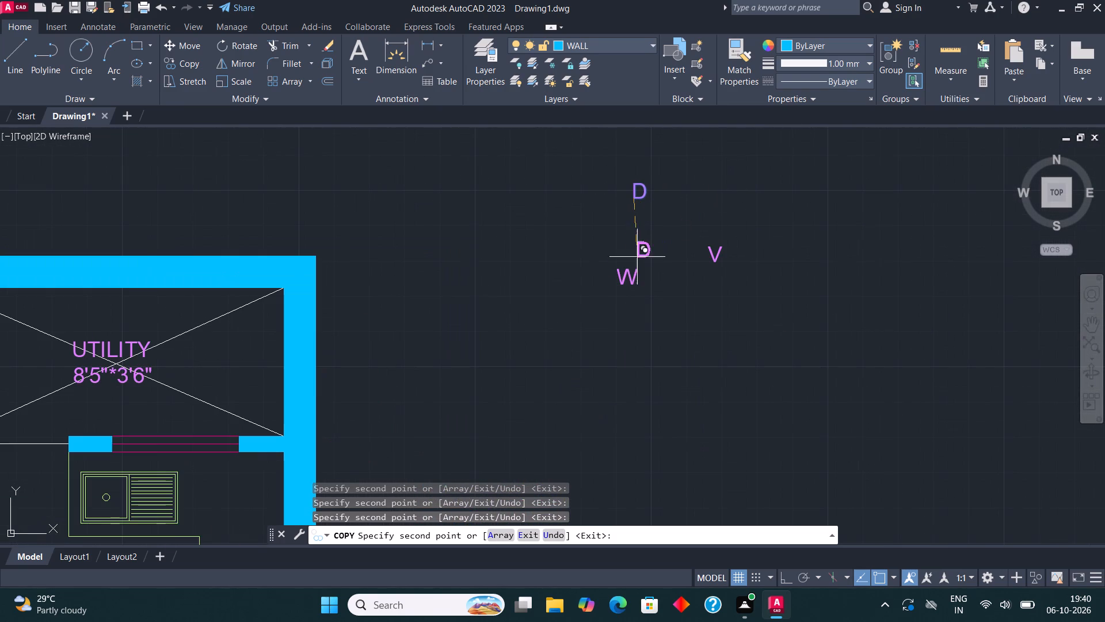
key("Escape")
Copy the W label to the north BEDROOM window, the window between BEDROOM and UTILITY, and the OPEN KITCHEN window below UTILITY.
left_click(625, 276)
left_click(198, 63)
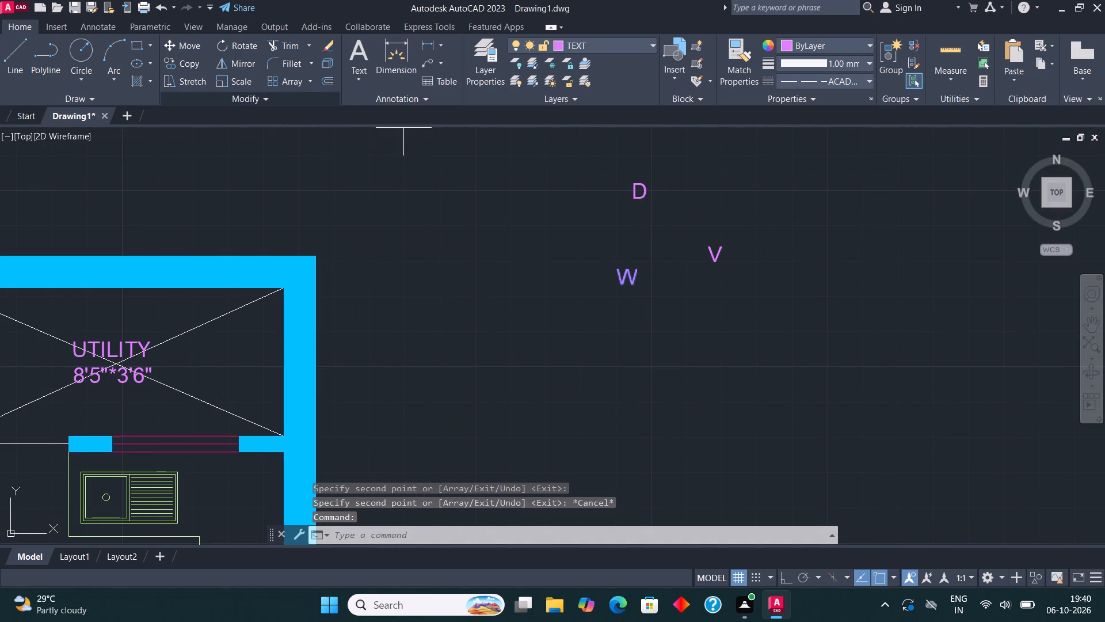
left_click(630, 282)
scroll(718, 233, "down", 2)
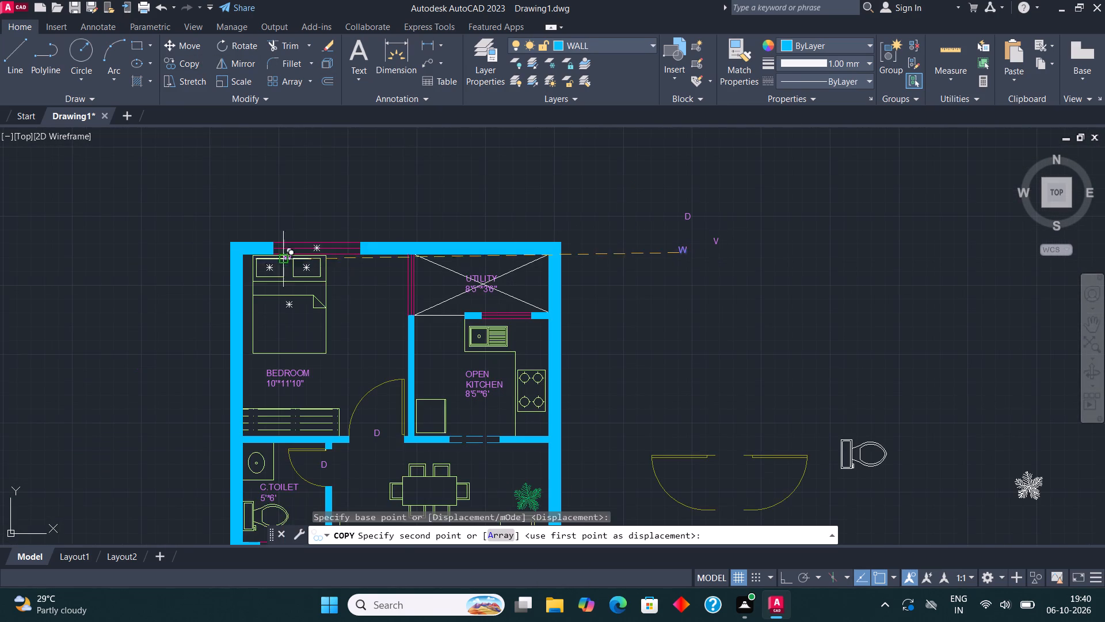
scroll(268, 242, "up", 3)
left_click(435, 237)
scroll(443, 215, "down", 1)
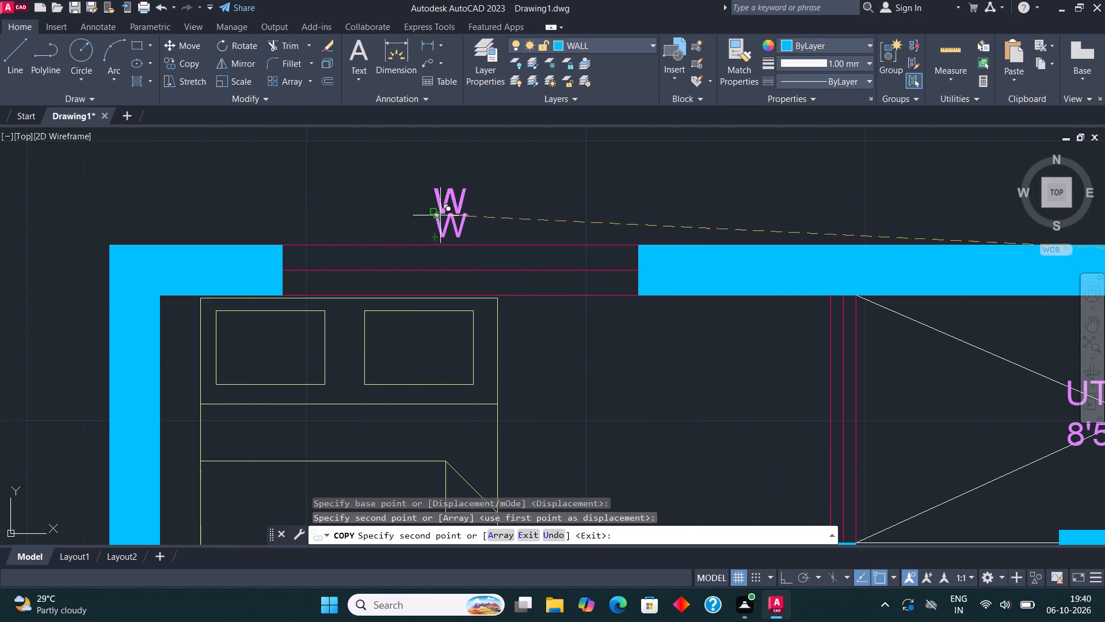
scroll(454, 218, "down", 1)
left_click(661, 342)
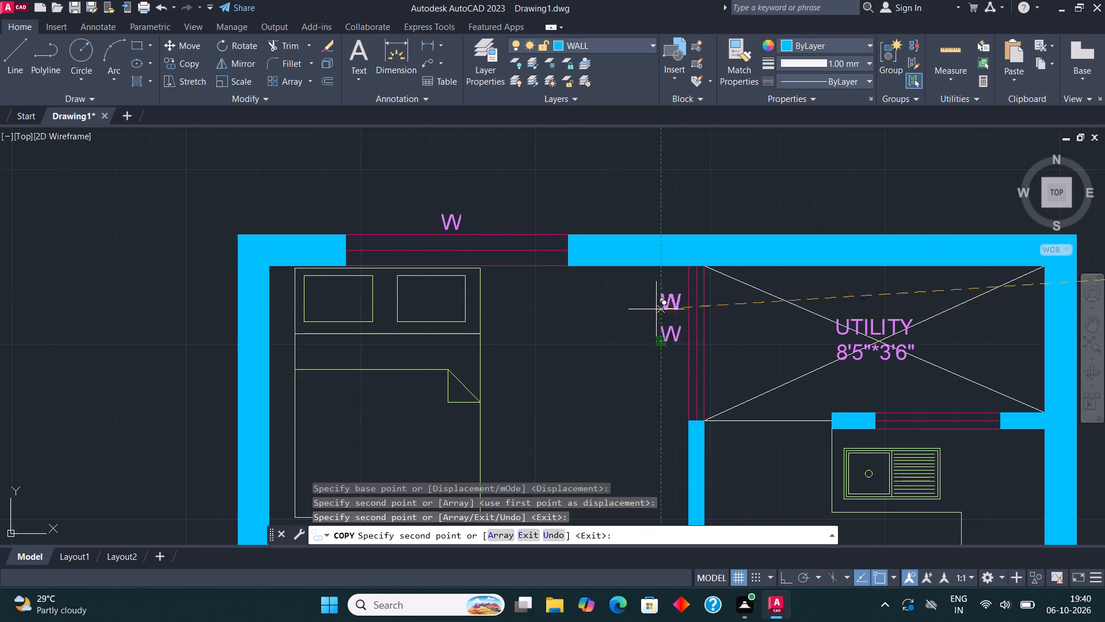
scroll(656, 275, "down", 2)
scroll(769, 346, "up", 3)
left_click(729, 280)
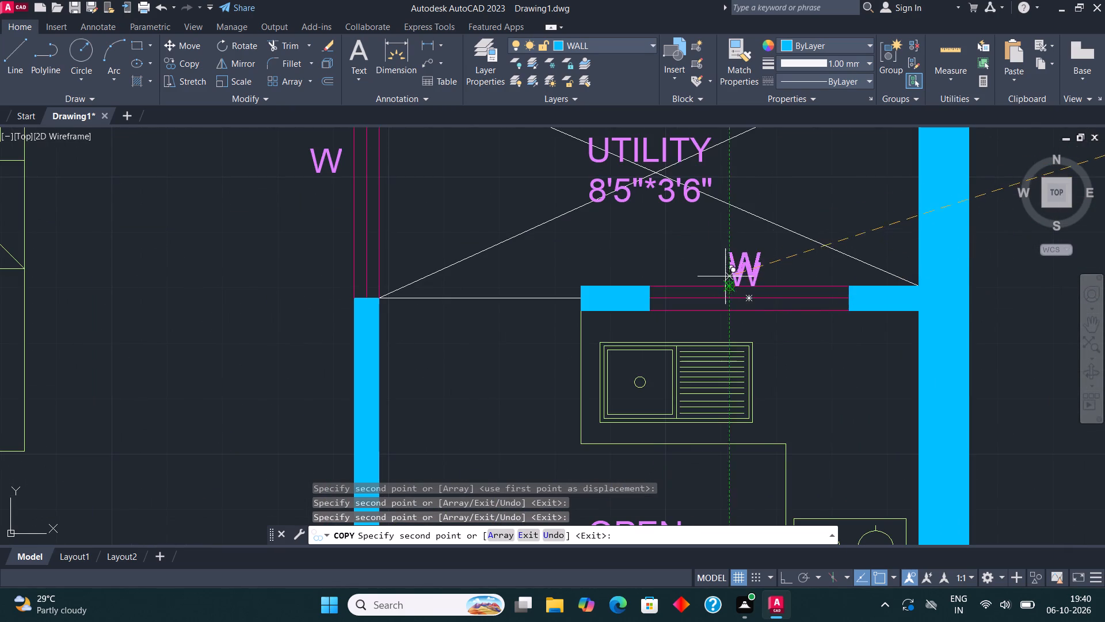
Place further copies of the W label at the window above the stairs beside VERANDAH and the M.BEDROOM window above PLANTERS.
scroll(713, 247, "down", 4)
scroll(564, 406, "up", 1)
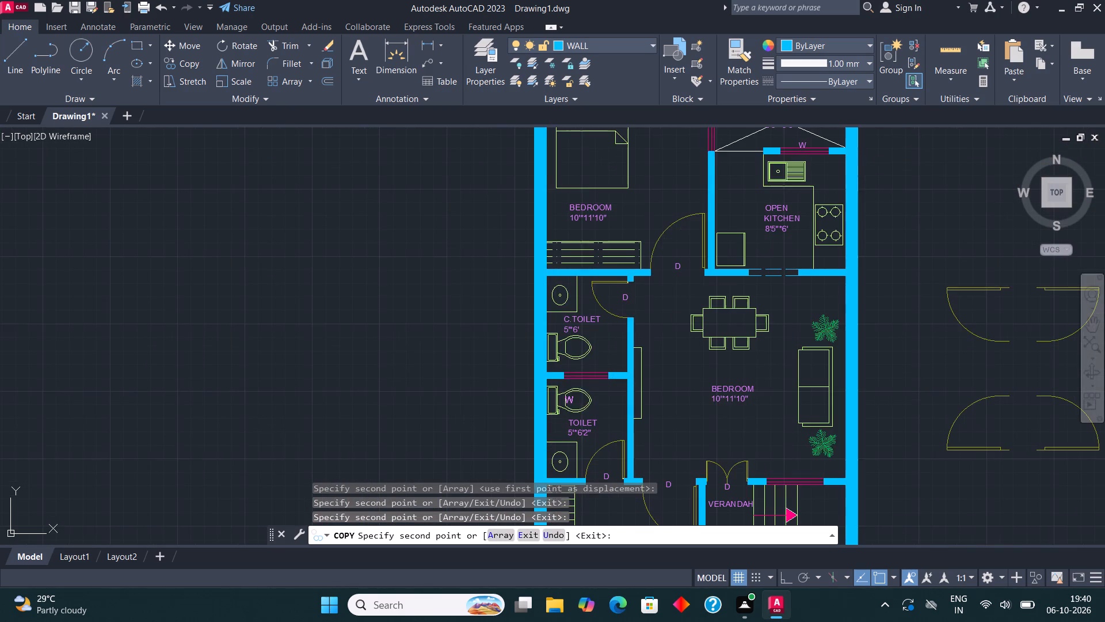
scroll(611, 289, "down", 1)
scroll(731, 441, "up", 4)
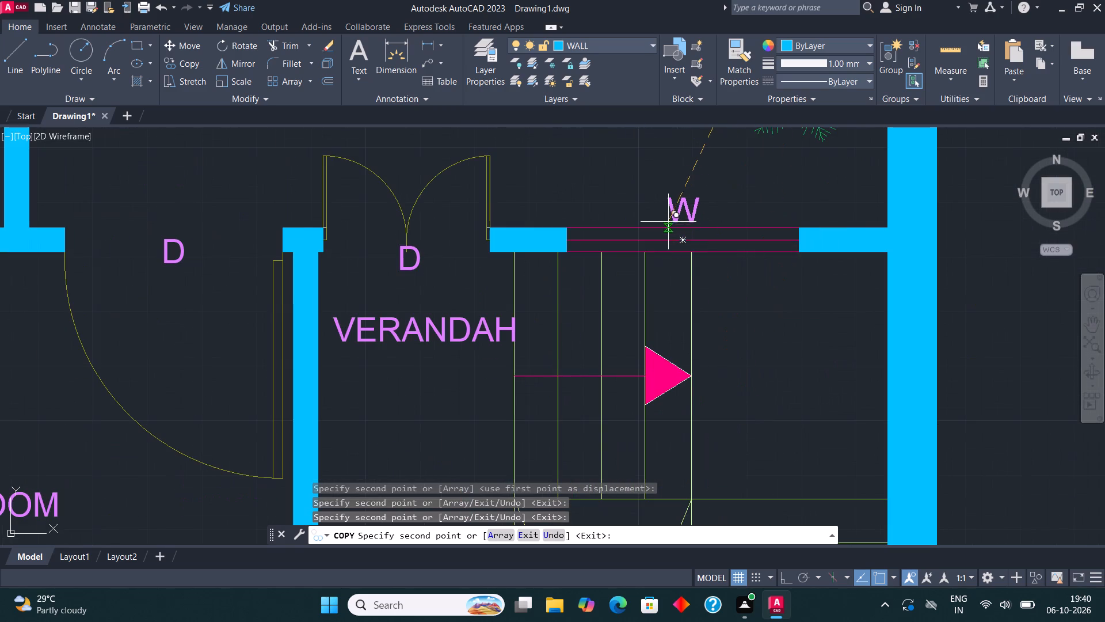
left_click(666, 219)
scroll(670, 221, "down", 3)
scroll(498, 405, "up", 3)
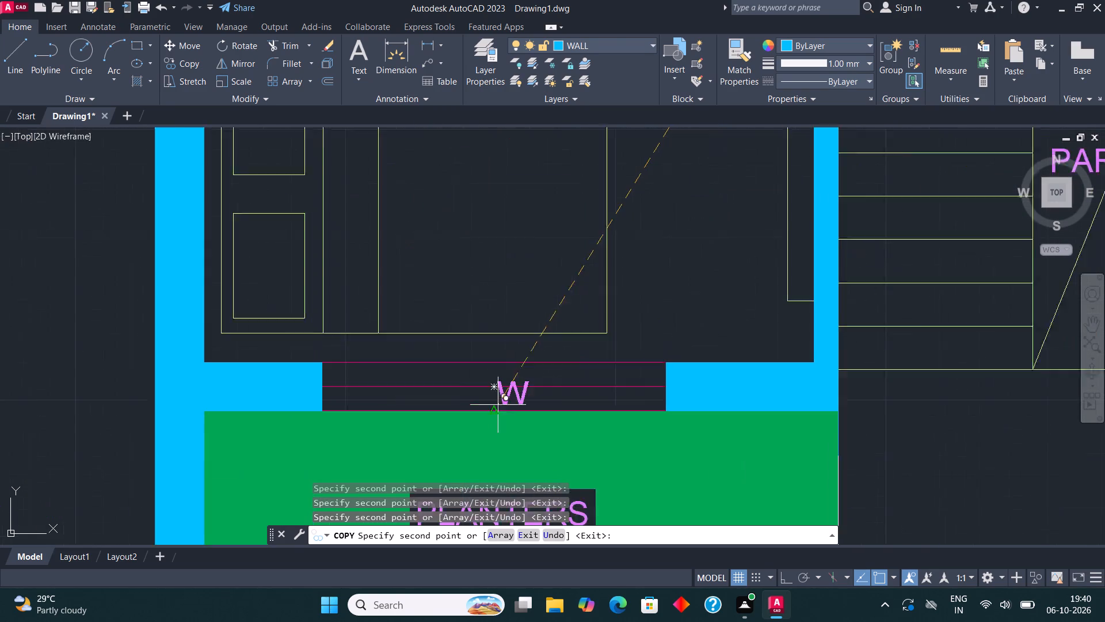
scroll(497, 405, "up", 1)
left_click(464, 331)
scroll(508, 383, "down", 3)
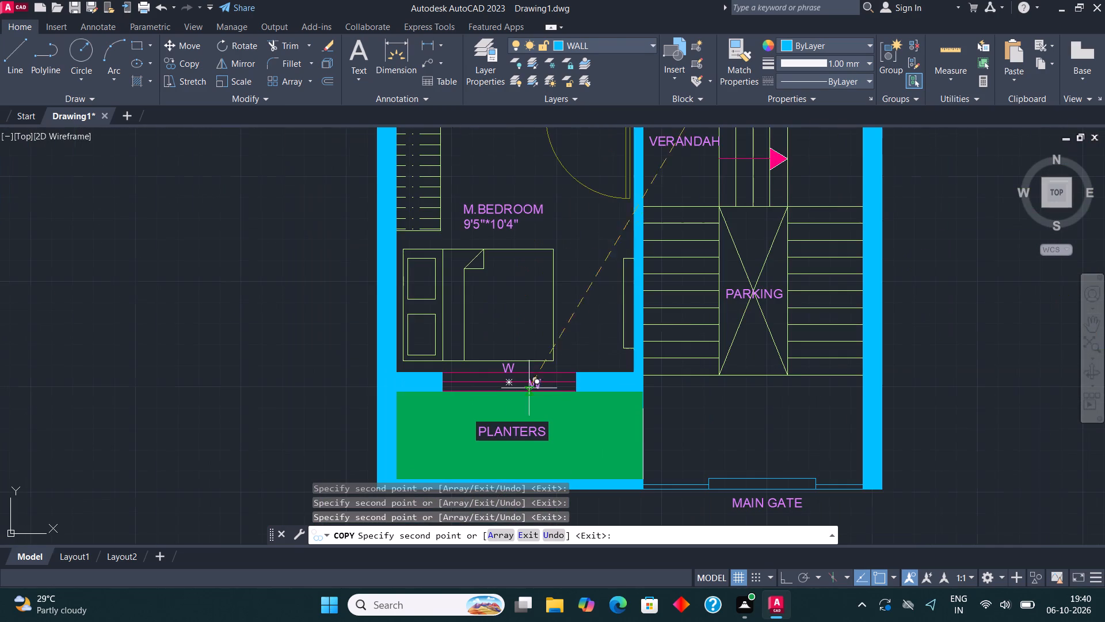
middle_click_drag(645, 282, 604, 353)
scroll(644, 291, "down", 1)
scroll(590, 363, "down", 1)
middle_click_drag(615, 274, 616, 275)
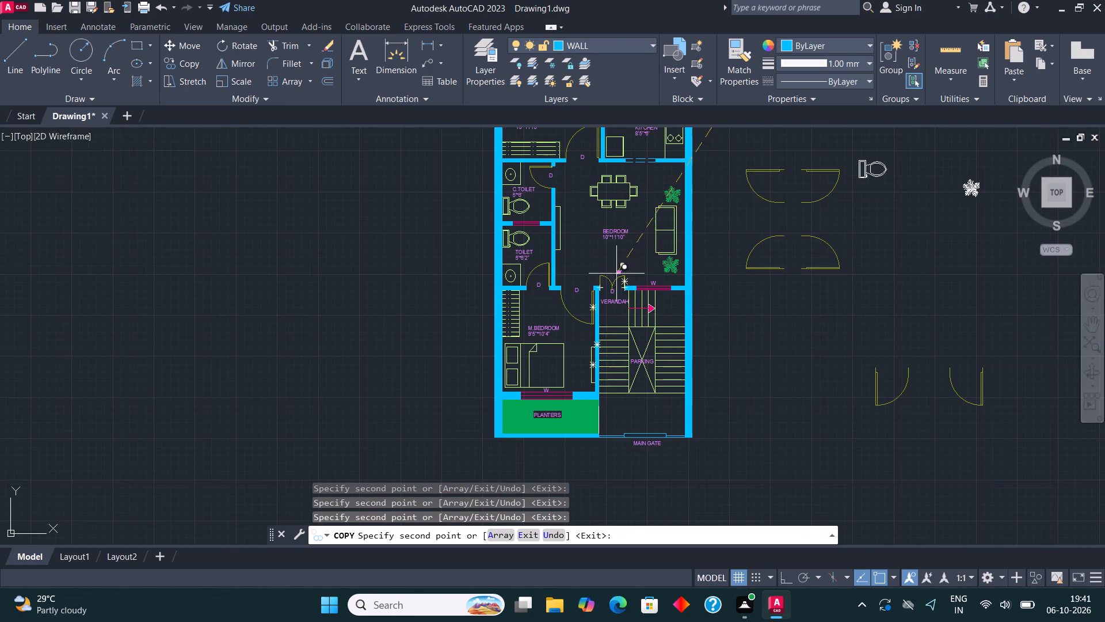
middle_click_drag(616, 275, 590, 450)
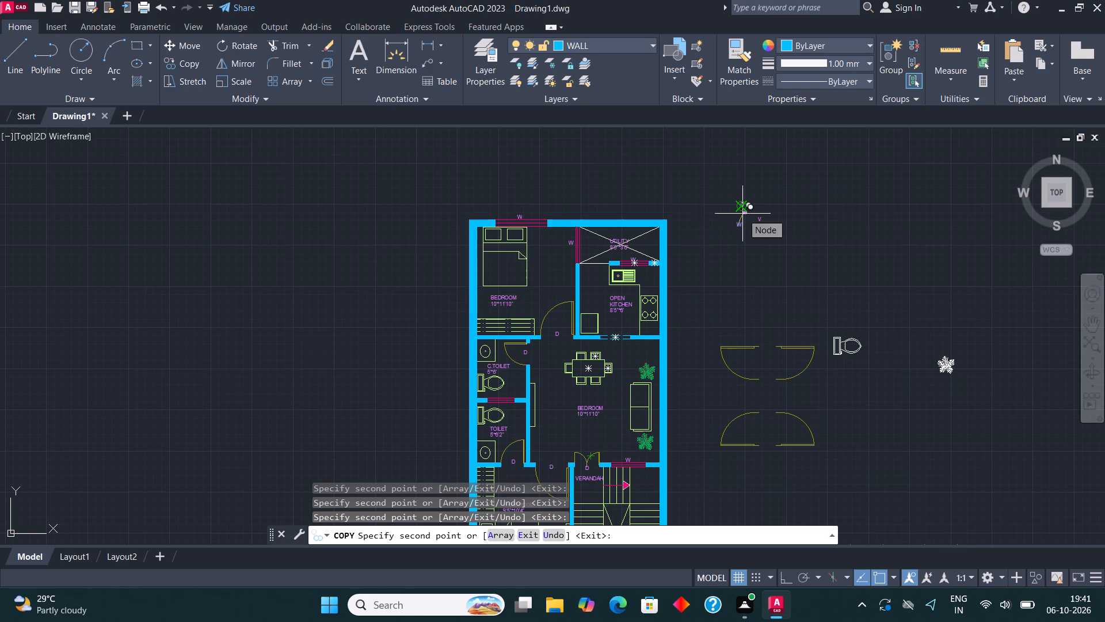
scroll(742, 214, "up", 1)
key("Escape")
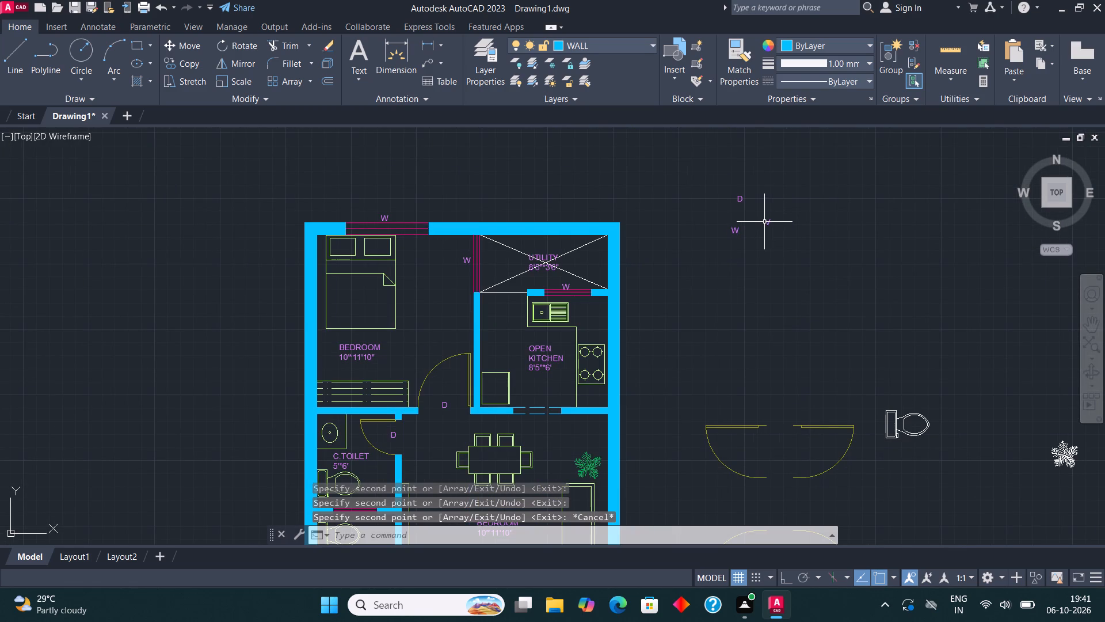
Move the V label from outside the plan to just below the ventilator between C.TOILET and TOILET.
left_click(765, 222)
left_click(193, 50)
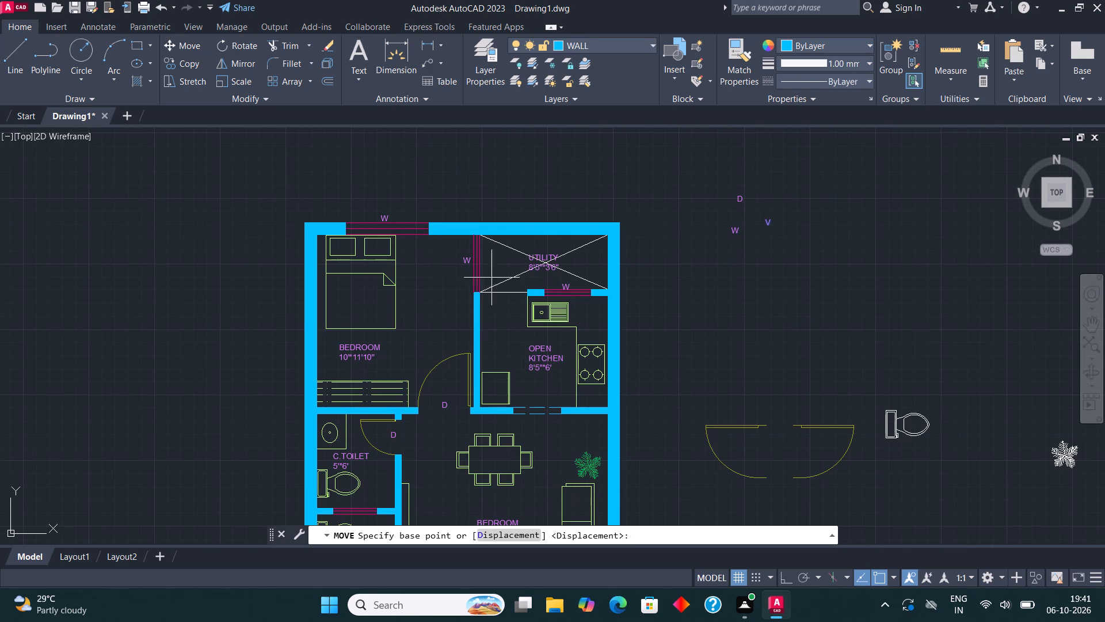
left_click(767, 221)
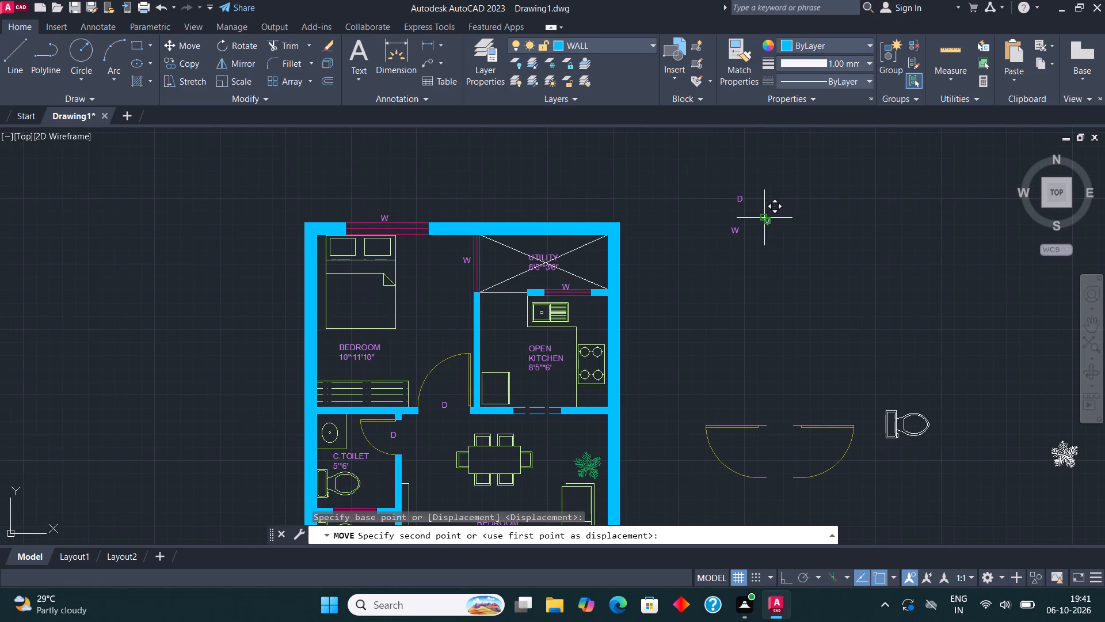
scroll(765, 218, "down", 2)
scroll(585, 319, "up", 3)
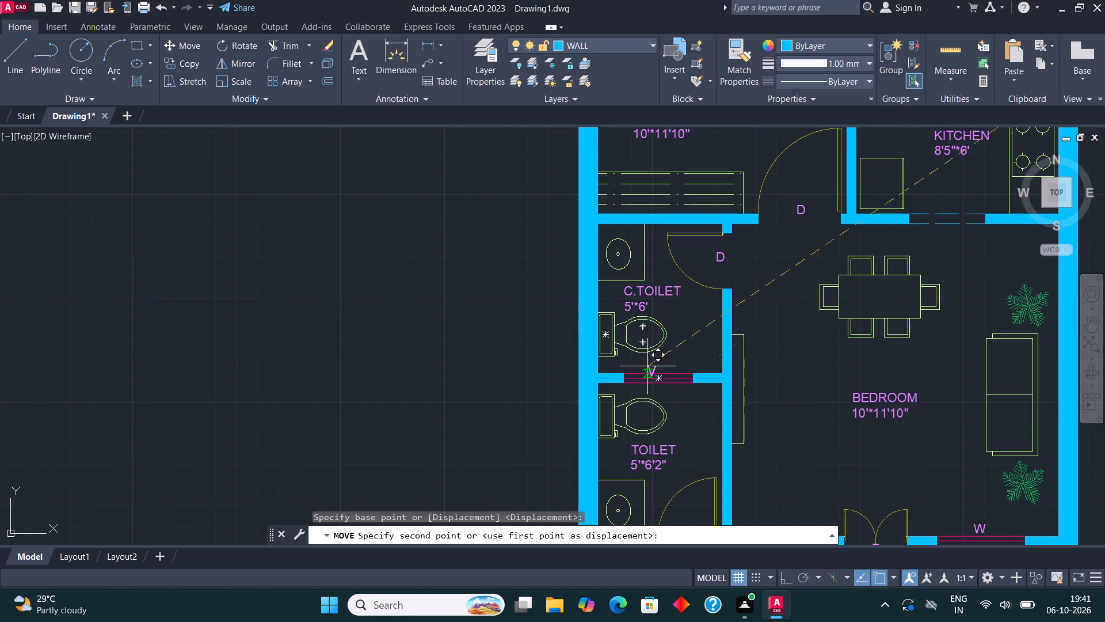
scroll(650, 407, "up", 4)
left_click(667, 269)
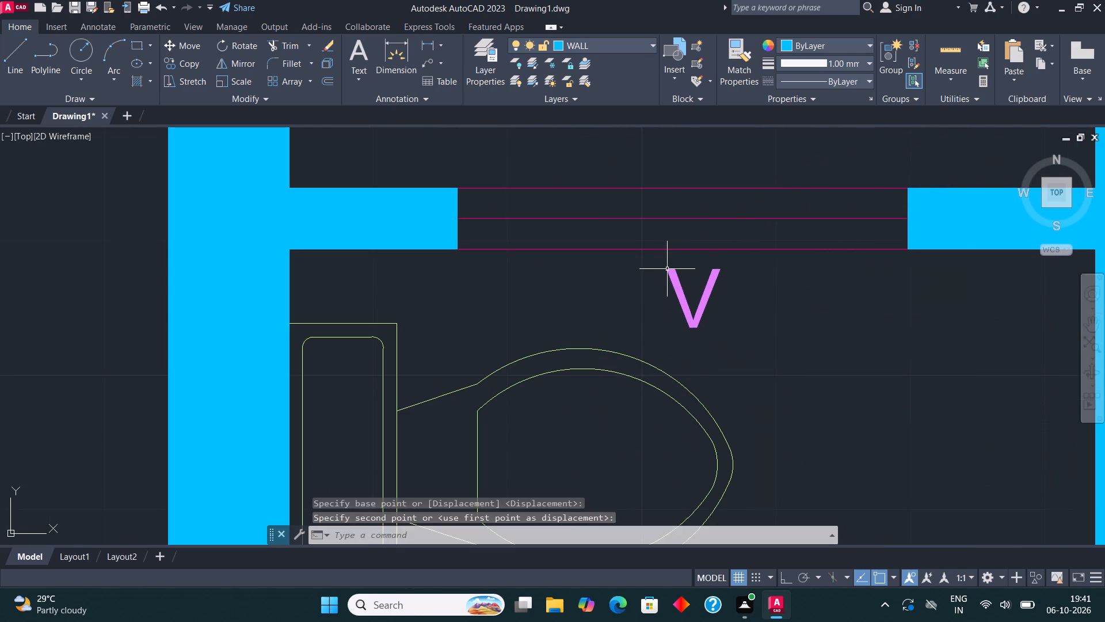
scroll(505, 310, "down", 4)
key("Escape")
scroll(516, 308, "down", 1)
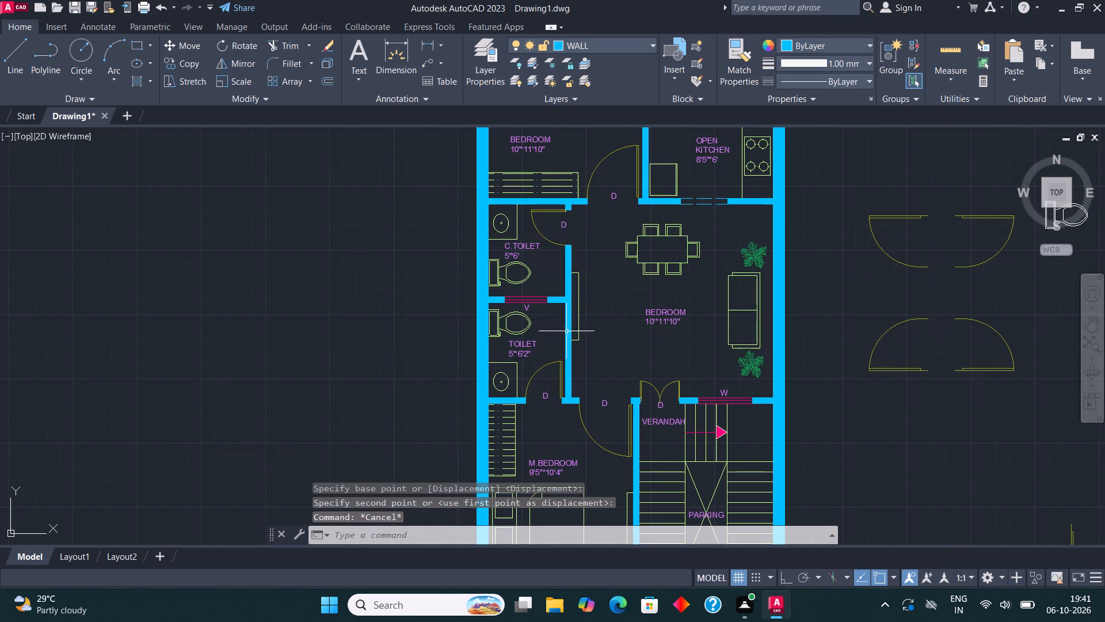
Erase all the leftover doors, toilet, plant and spare D and W labels east of the floor plan.
middle_click_drag(577, 328, 528, 131)
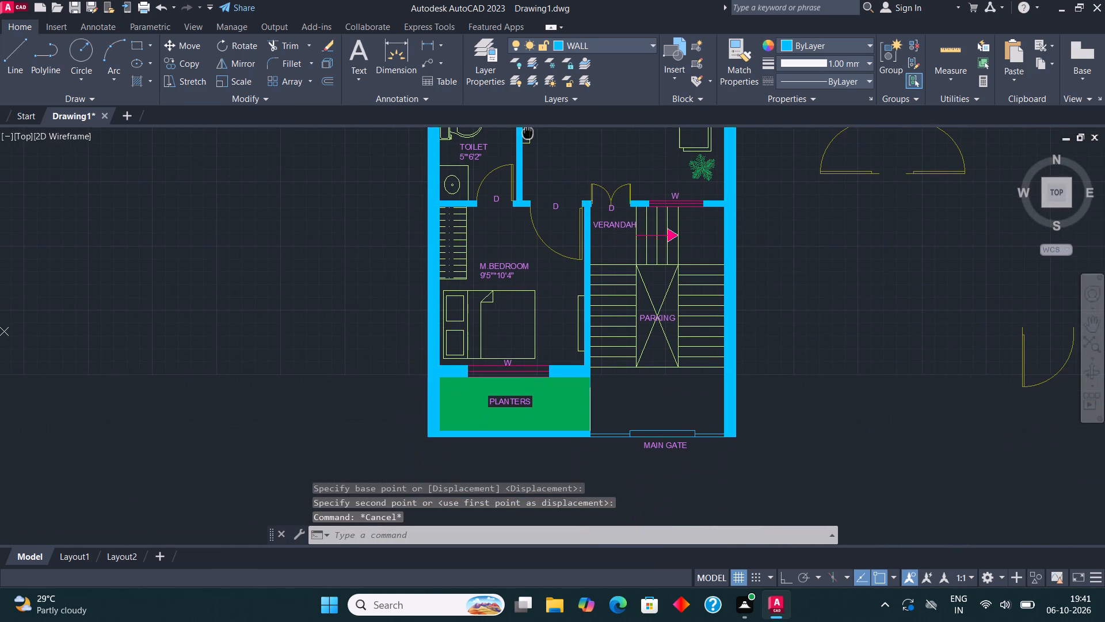
middle_click_drag(528, 131, 534, 134)
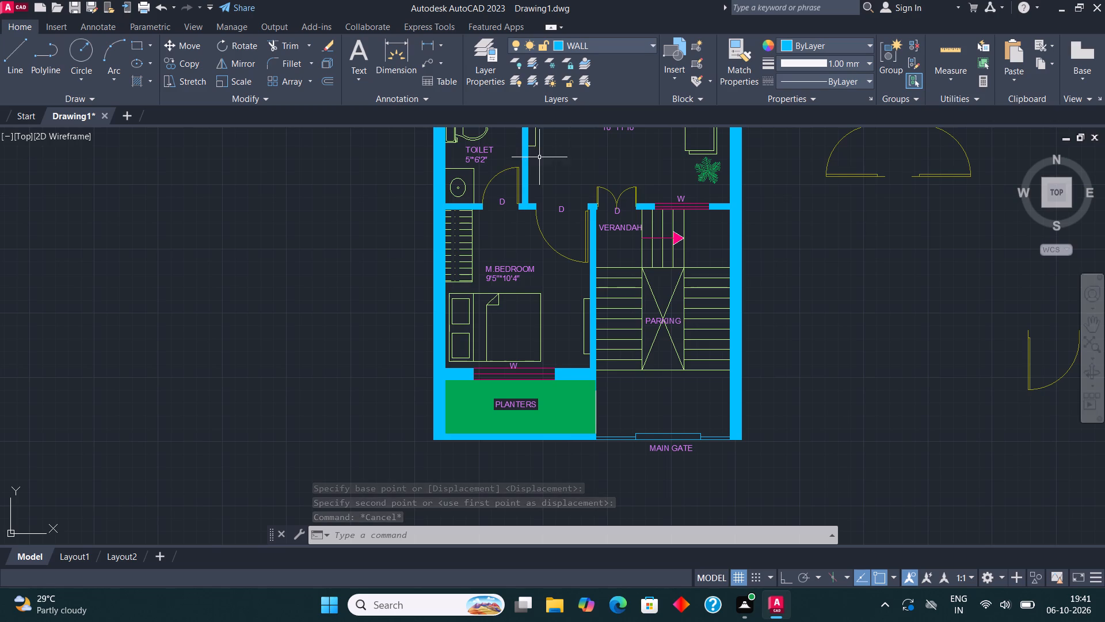
middle_click_drag(630, 211, 587, 398)
middle_click_drag(786, 285, 596, 343)
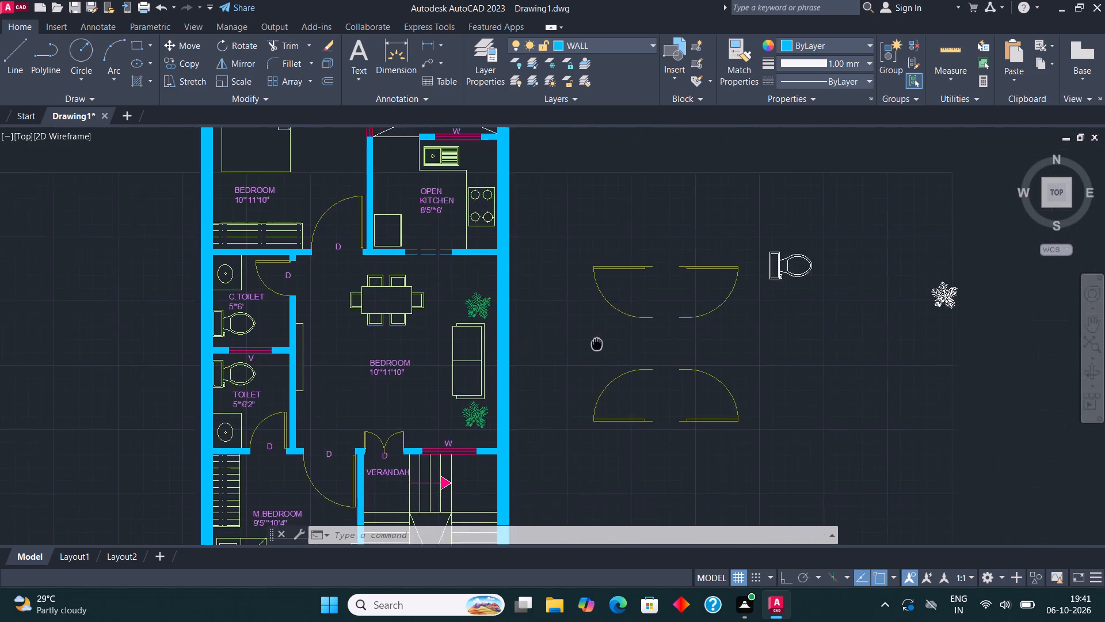
middle_click_drag(596, 343, 498, 267)
scroll(520, 286, "down", 2)
left_click(705, 432)
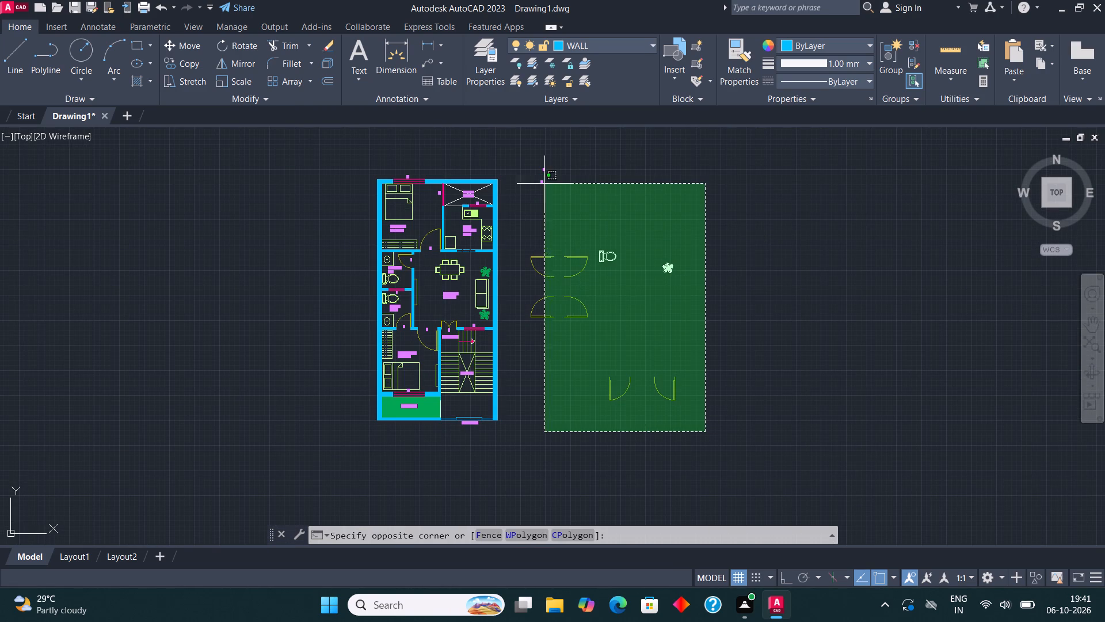
left_click(522, 151)
key("Delete")
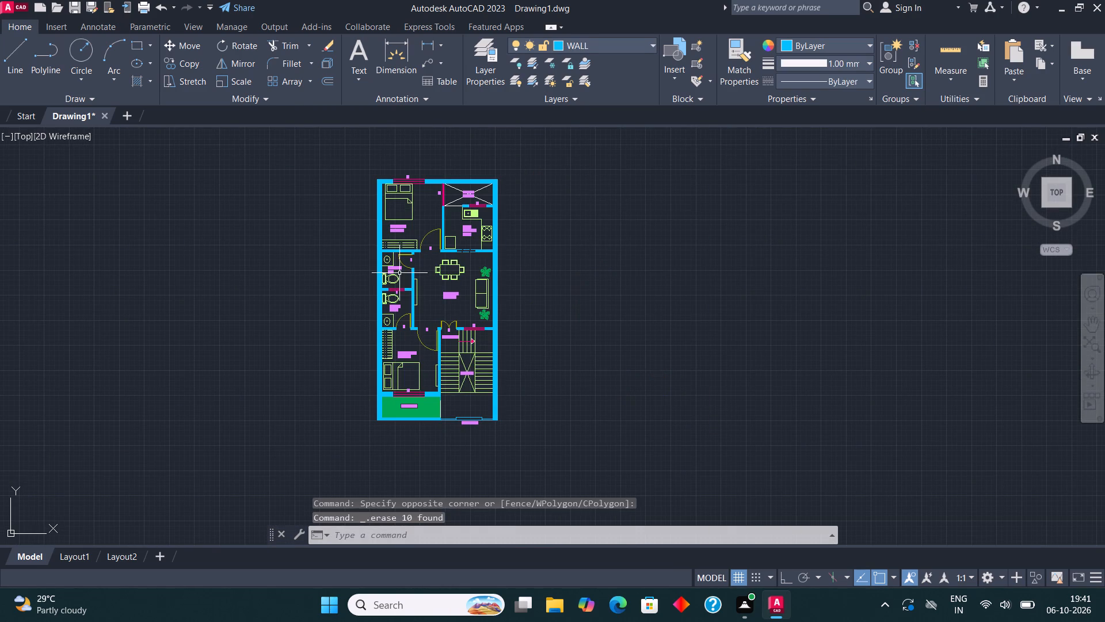
Replace the text of the BEDROOM label beside the dining table with LIVING and 13'5"*12'7' on the second line.
scroll(406, 290, "up", 3)
middle_click_drag(577, 203, 603, 227)
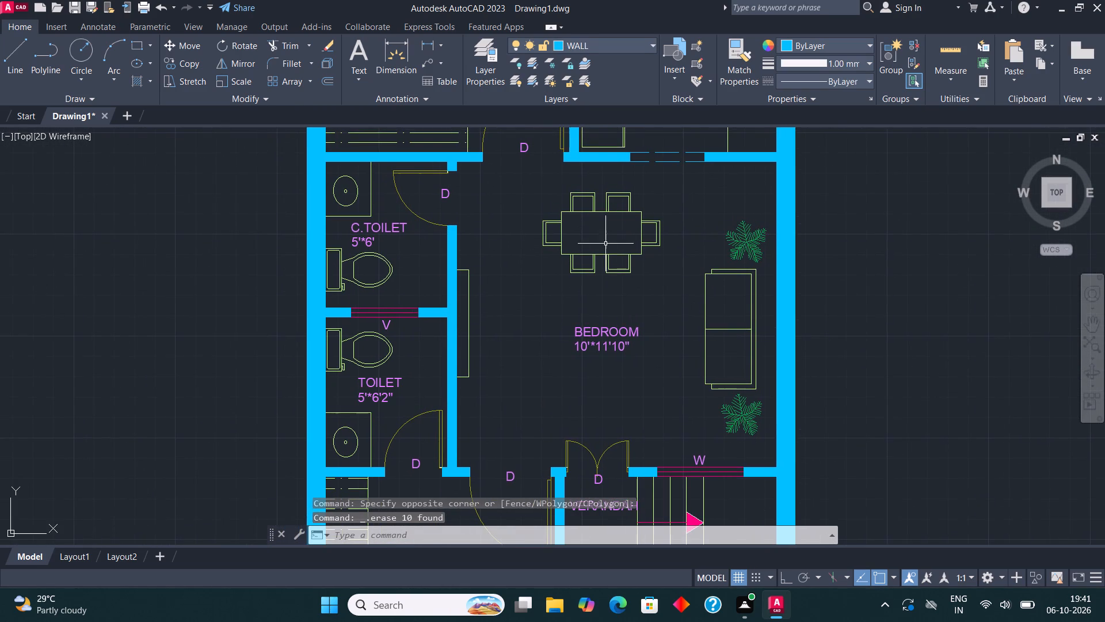
scroll(578, 355, "down", 2)
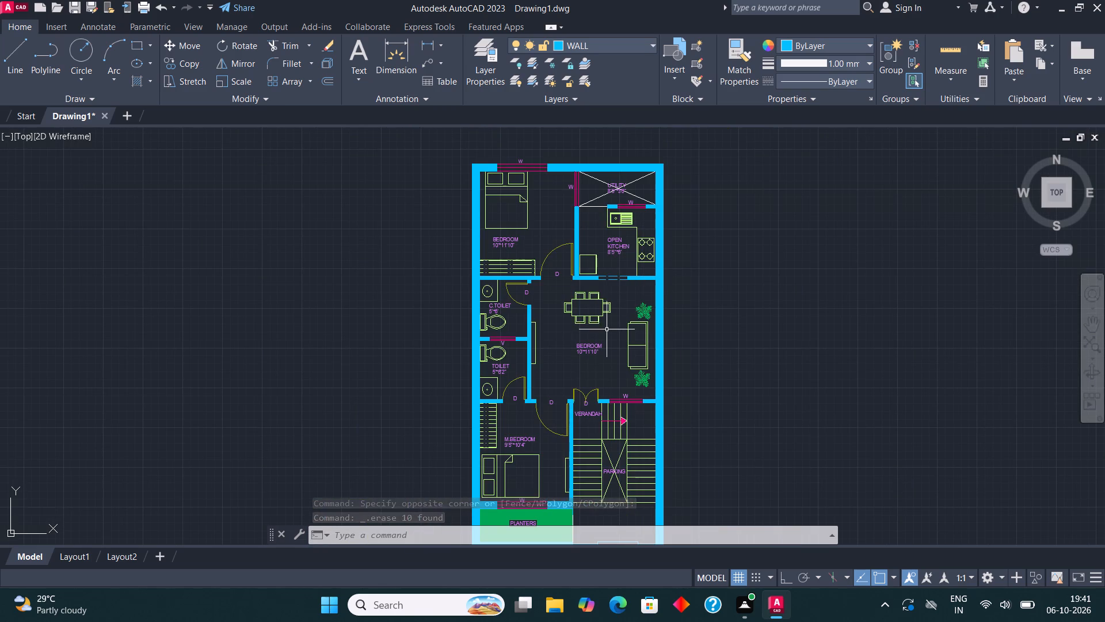
scroll(599, 362, "up", 2)
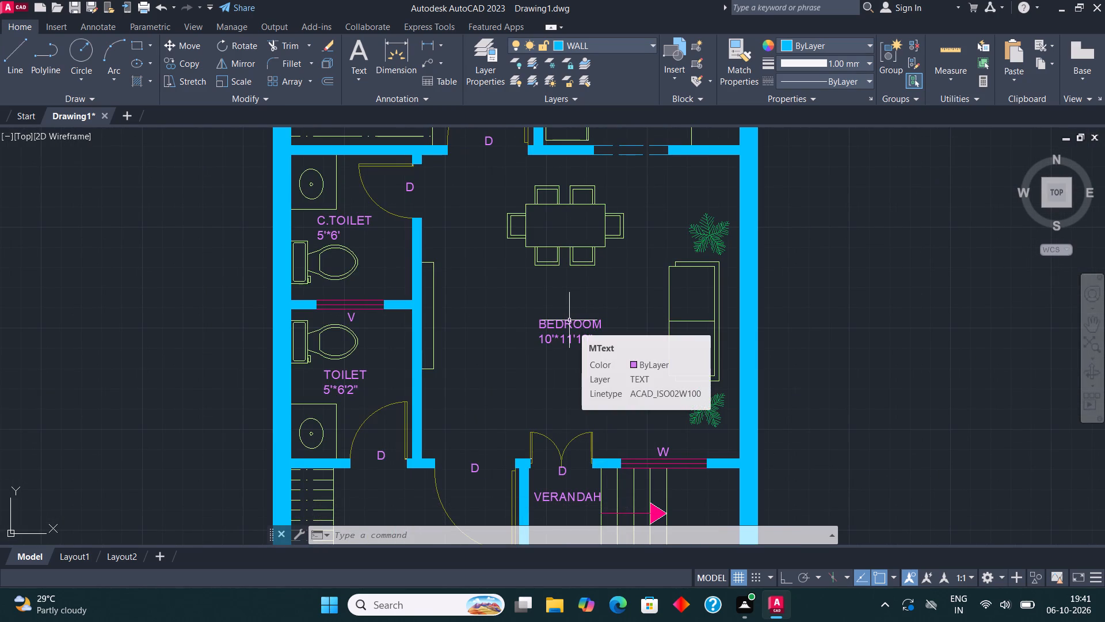
left_click(569, 320)
right_click(569, 320)
left_click(649, 222)
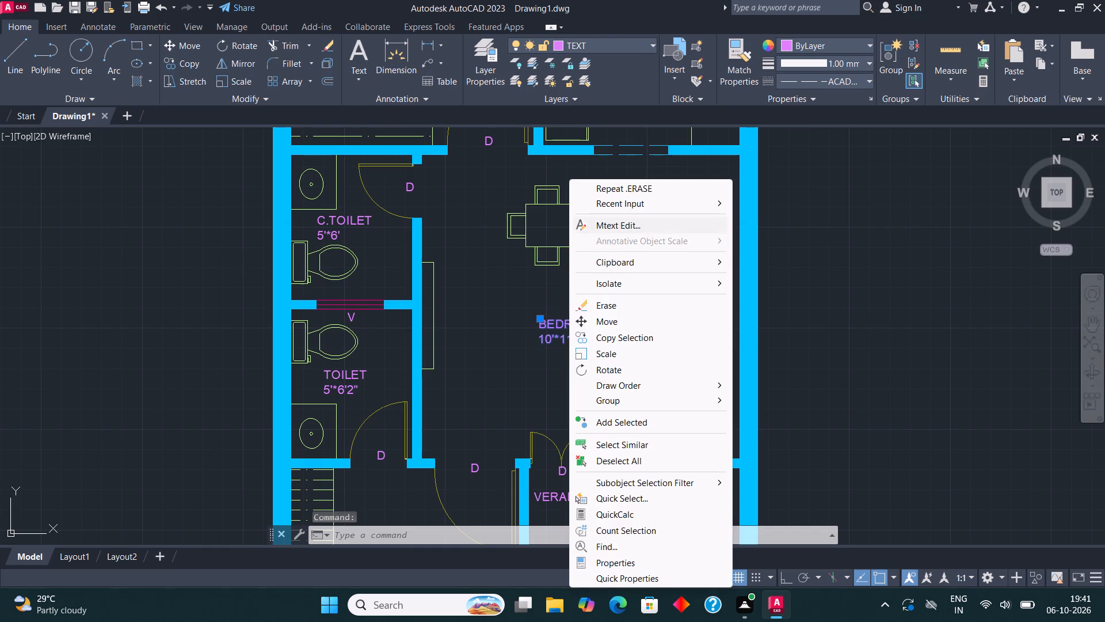
left_click(614, 335)
scroll(611, 335, "up", 1)
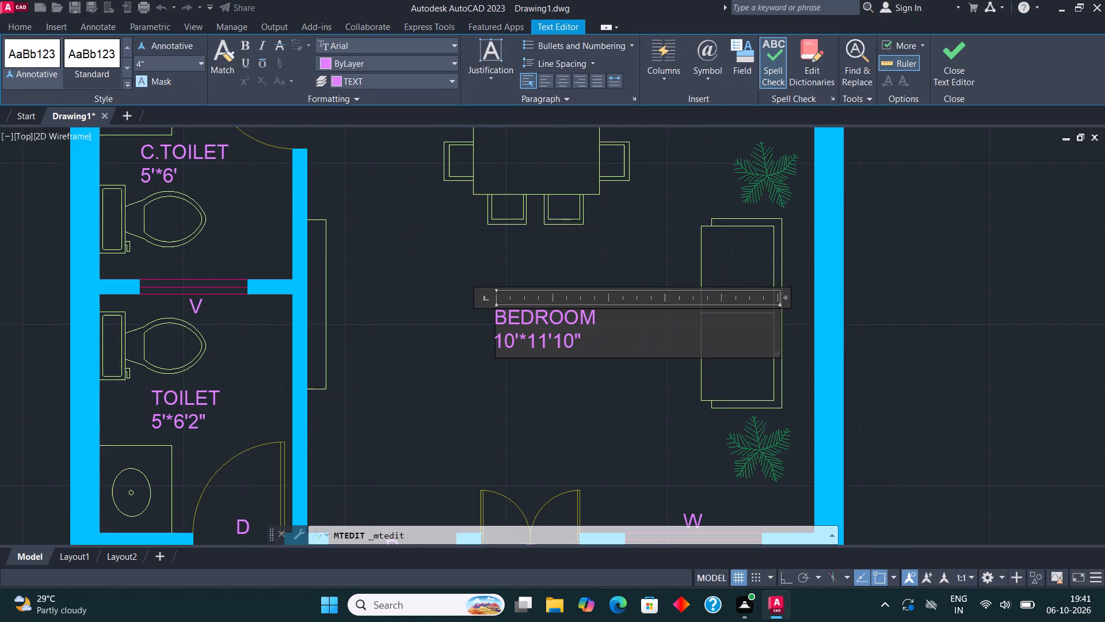
key("BackSpace")
key("BackSpace")
key("BackSpace")
key("BackSpace")
key("BackSpace")
key("BackSpace")
key("BackSpace")
key("BackSpace")
key("BackSpace")
key("BackSpace")
key("BackSpace")
key("BackSpace")
key("BackSpace")
key("BackSpace")
key("BackSpace")
key("BackSpace")
key("BackSpace")
key("BackSpace")
key("BackSpace")
key("BackSpace")
type("LIVING")
key("Return")
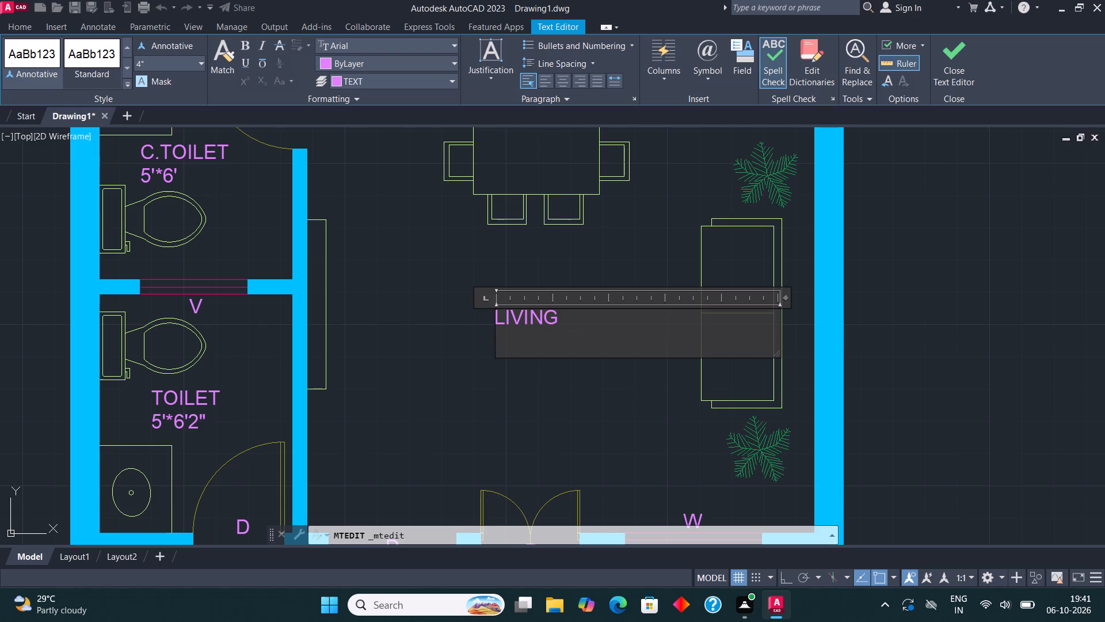
type("13'5\"/*")
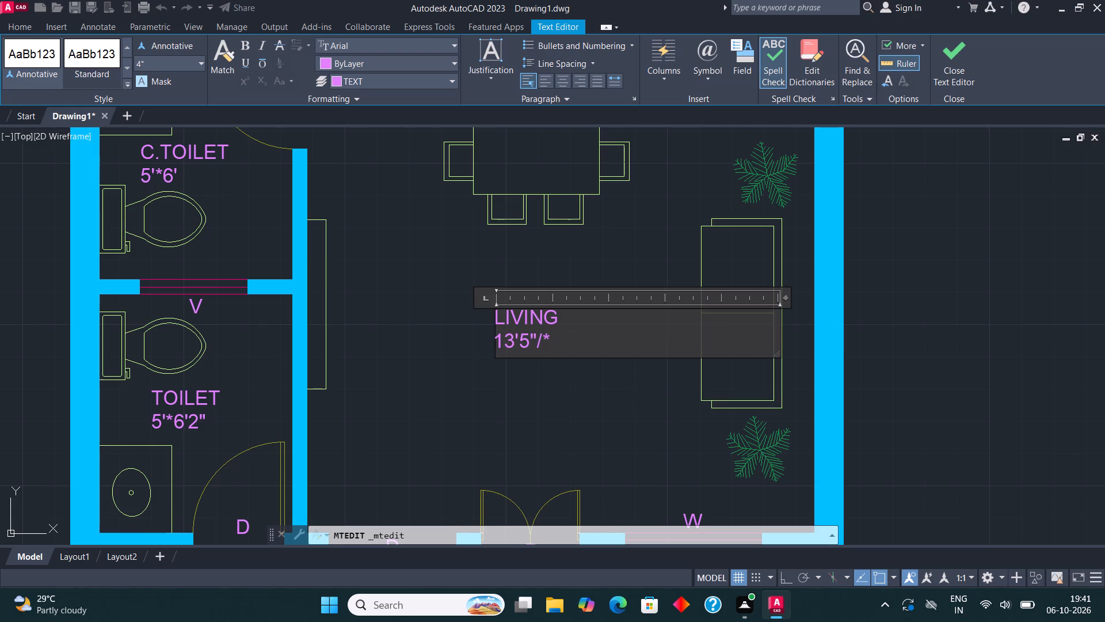
key("BackSpace")
key("BackSpace")
key("asterisk")
type("12'7'")
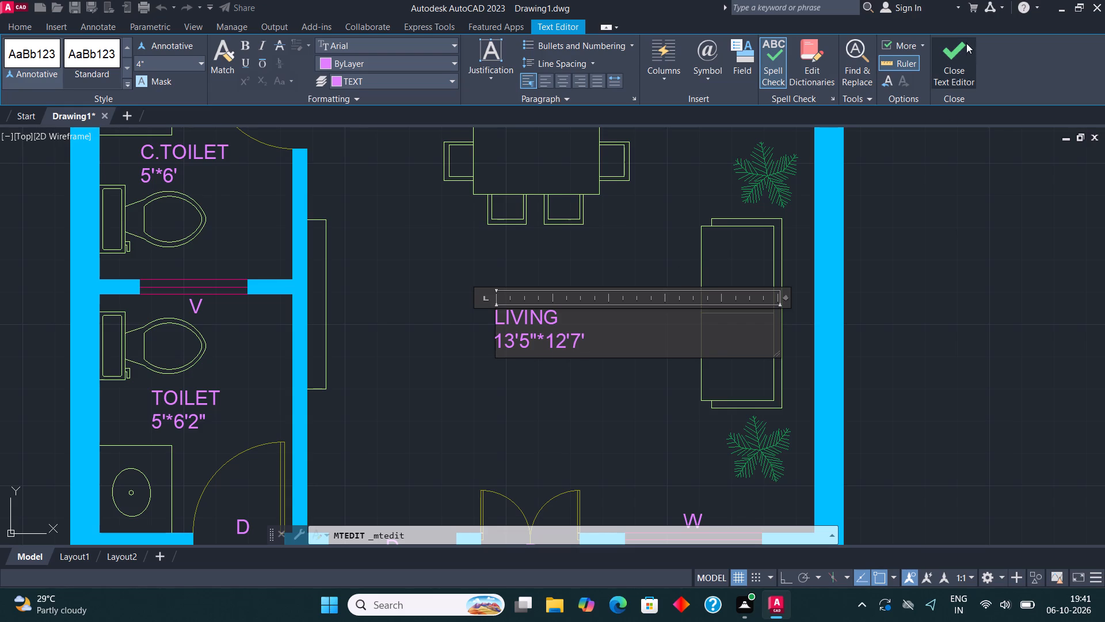
left_click(952, 53)
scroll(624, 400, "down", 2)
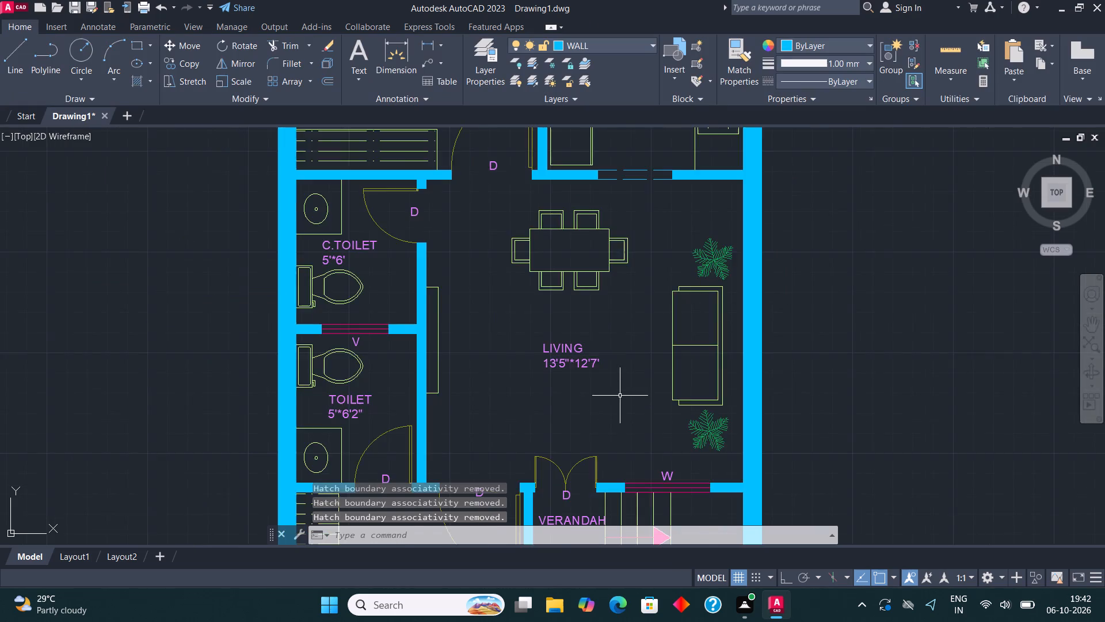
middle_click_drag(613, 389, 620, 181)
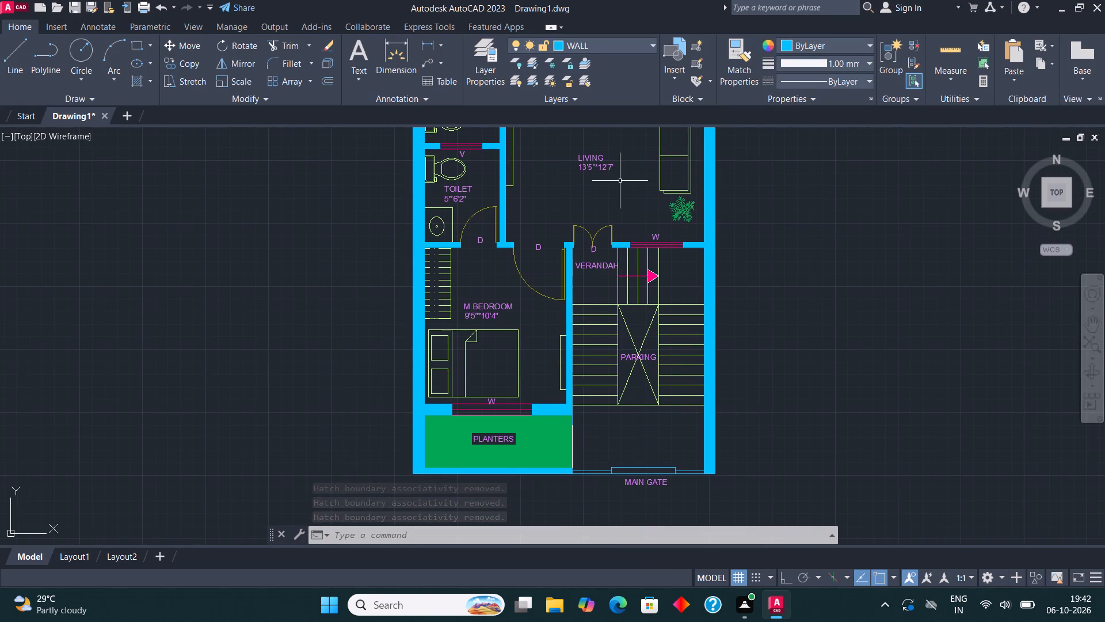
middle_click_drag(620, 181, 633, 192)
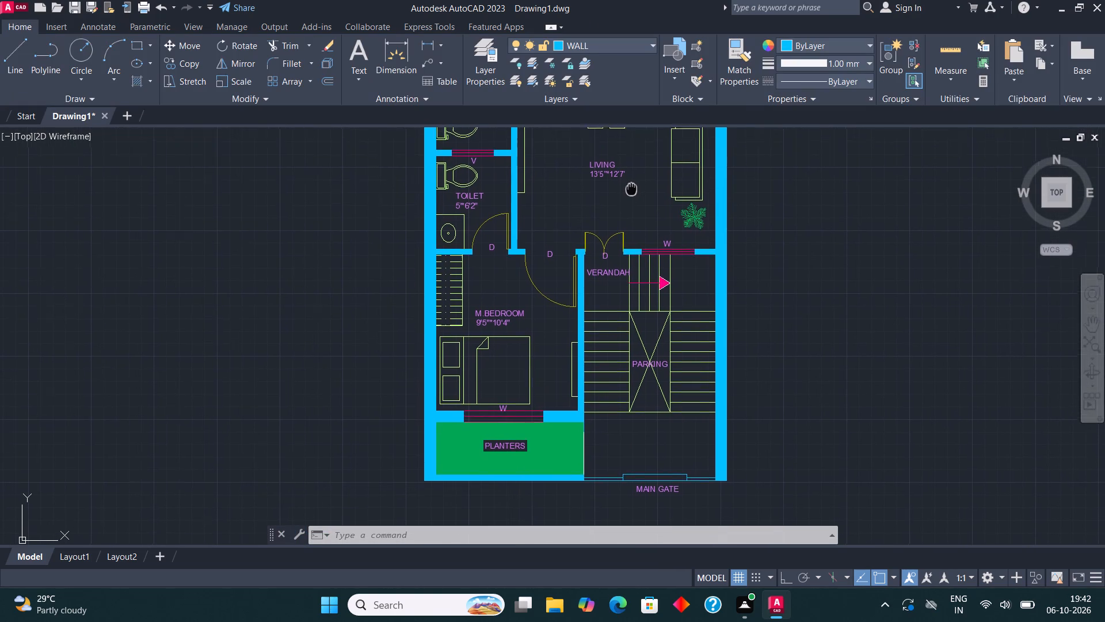
Copy the MAIN GATE label to the empty area below the plan, southwest of the gate.
middle_click_drag(633, 192, 637, 283)
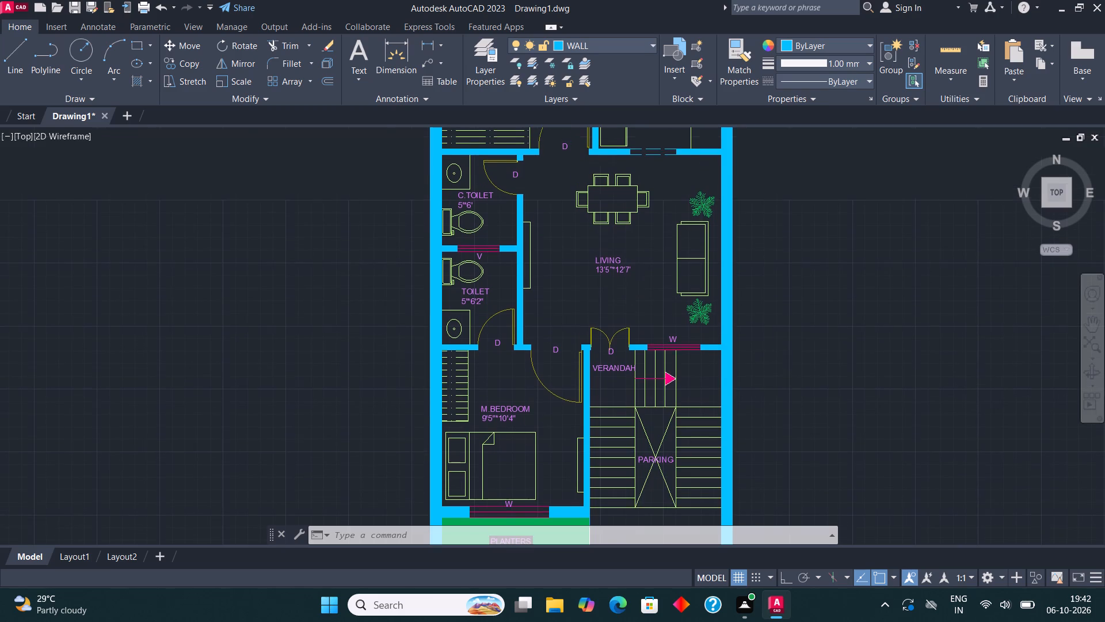
middle_click_drag(634, 258, 634, 349)
middle_click_drag(631, 252, 637, 287)
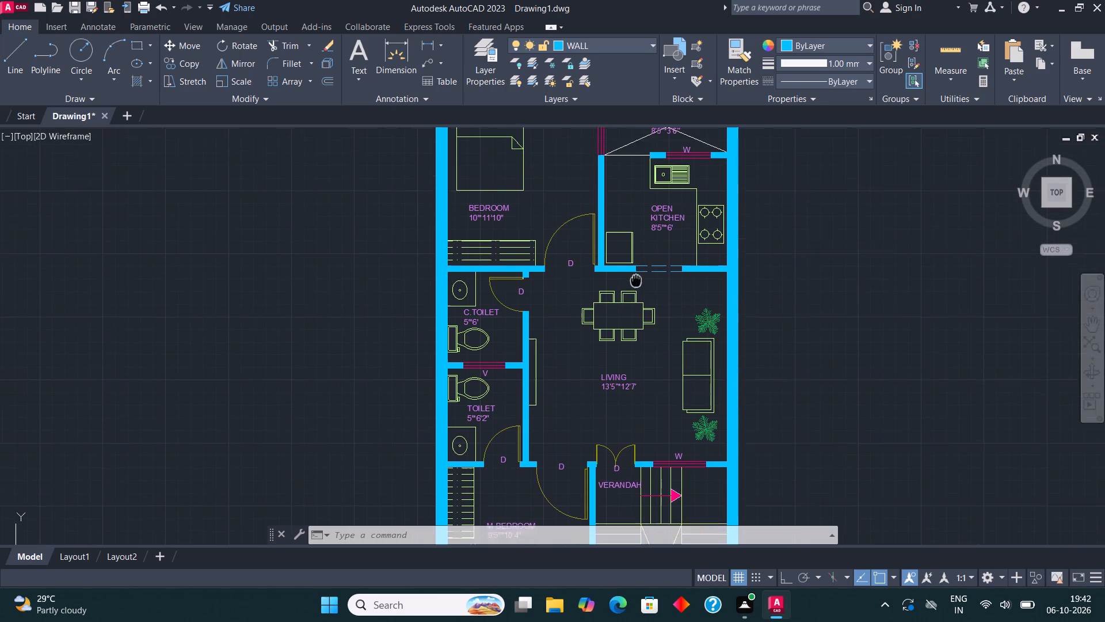
middle_click_drag(637, 287, 625, 351)
middle_click_drag(622, 274, 613, 328)
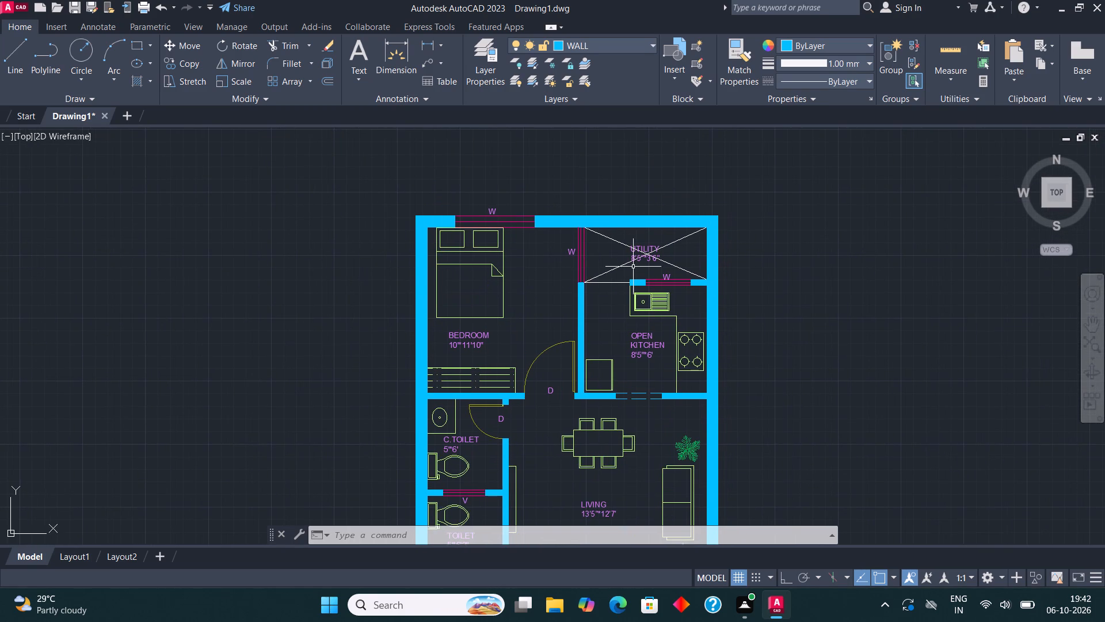
scroll(631, 258, "down", 3)
middle_click_drag(646, 334, 631, 211)
scroll(626, 266, "up", 2)
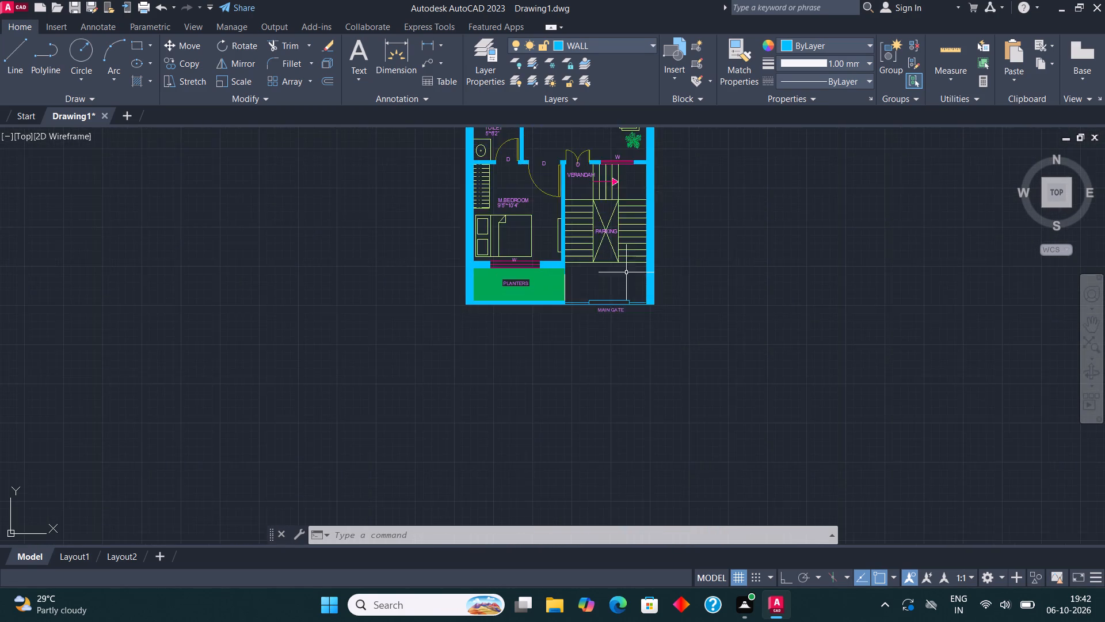
scroll(607, 314, "up", 3)
left_click(610, 299)
left_click(185, 66)
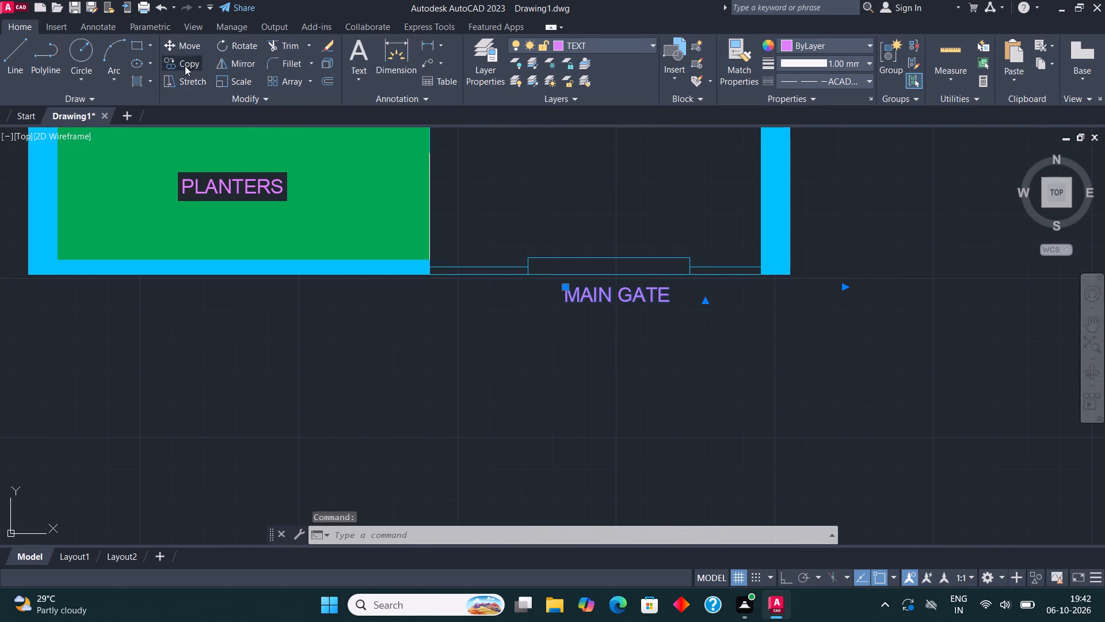
left_click(645, 312)
scroll(657, 322, "down", 2)
scroll(580, 375, "up", 2)
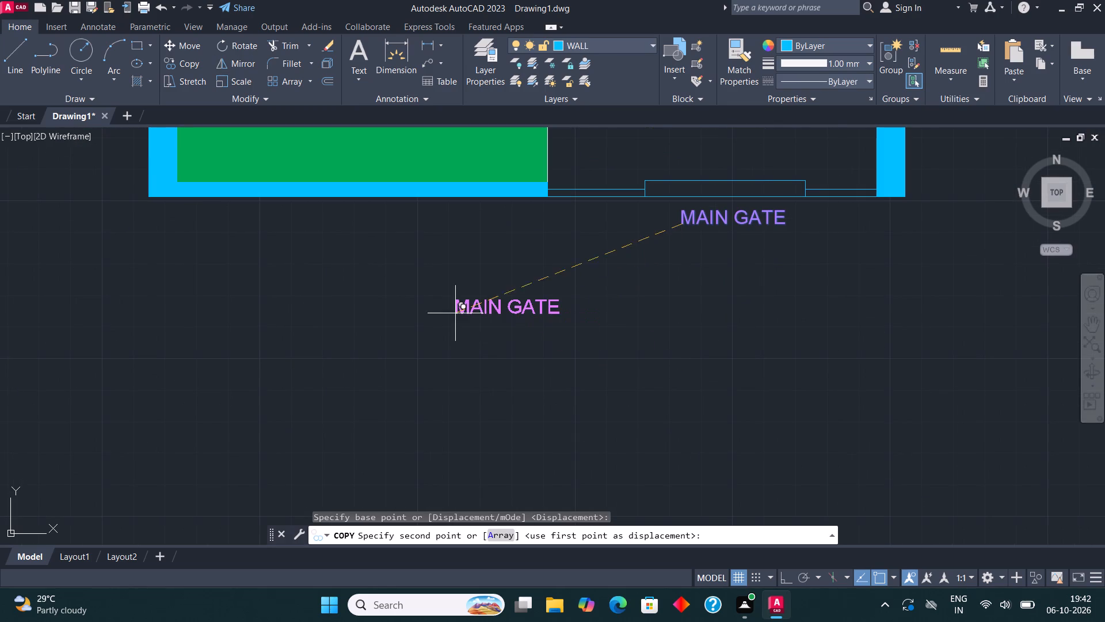
left_click(469, 317)
key("Escape")
Replace the text of the copied MAIN GATE label with ROAD.
left_click(469, 316)
right_click(479, 314)
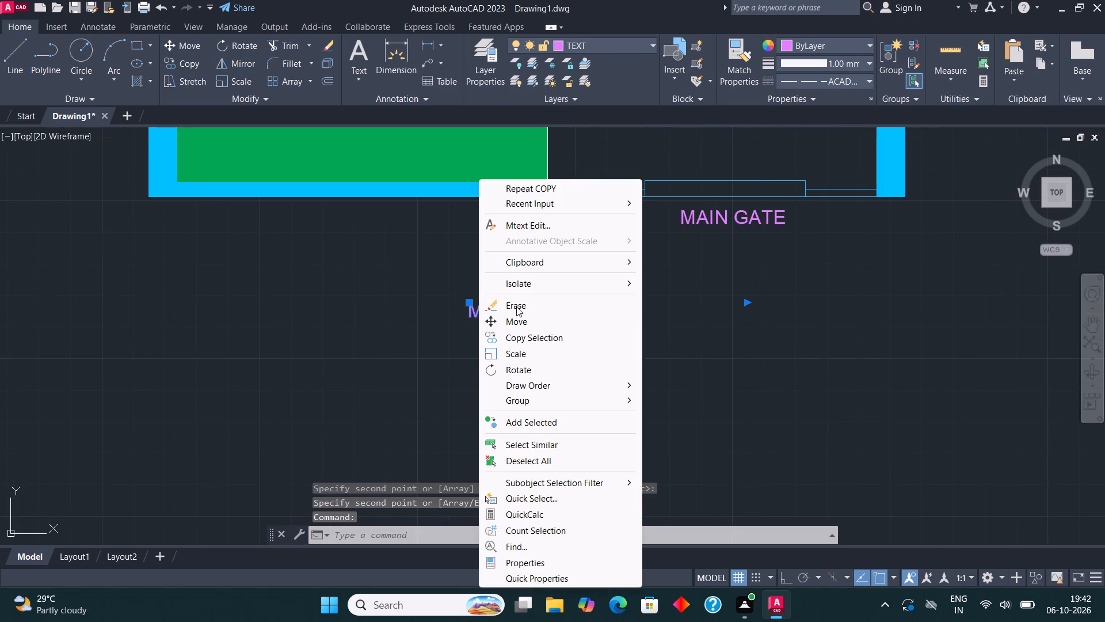
left_click(584, 226)
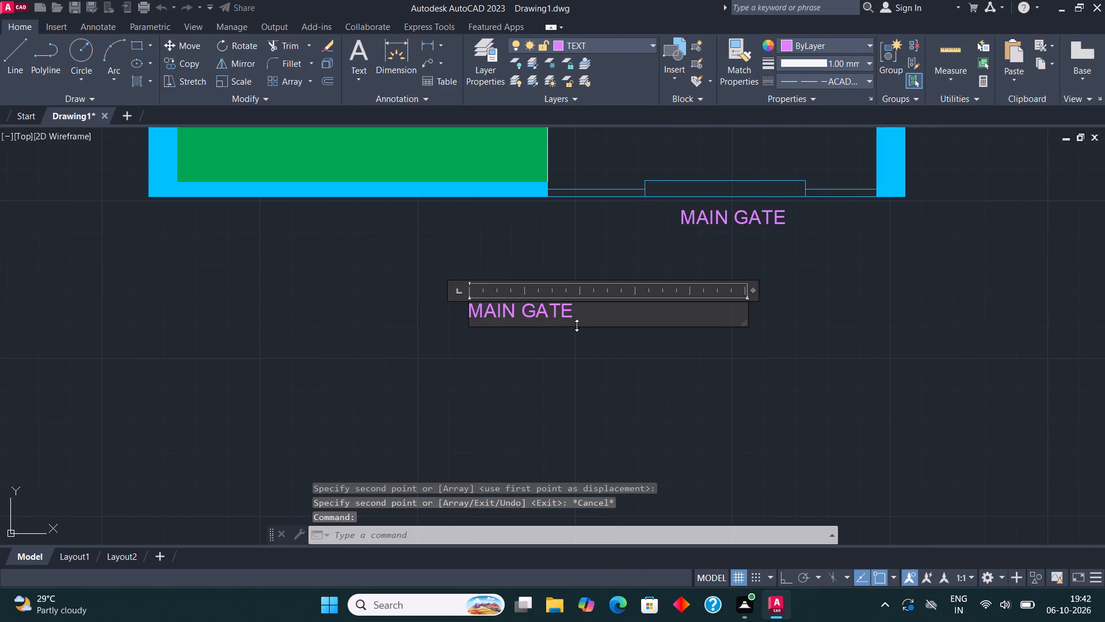
left_click(575, 320)
key("BackSpace")
key("BackSpace")
key("BackSpace")
key("BackSpace")
key("BackSpace")
key("BackSpace")
key("BackSpace")
key("BackSpace")
key("BackSpace")
key("BackSpace")
key("BackSpace")
key("BackSpace")
key("BackSpace")
key("BackSpace")
key("BackSpace")
key("BackSpace")
key("BackSpace")
key("BackSpace")
key("BackSpace")
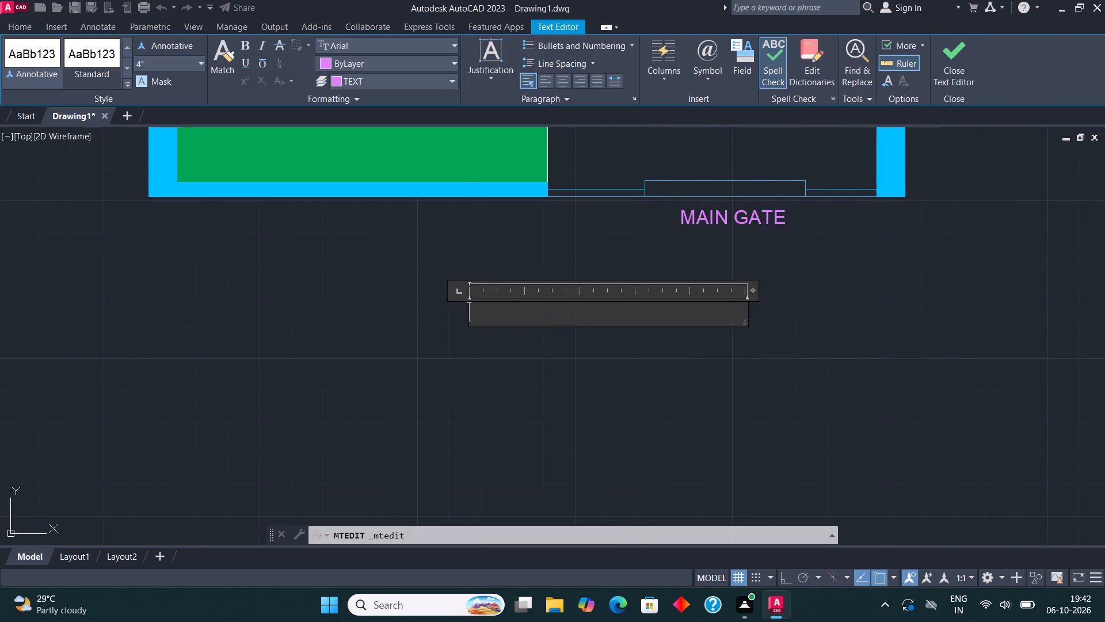
type("ROAD")
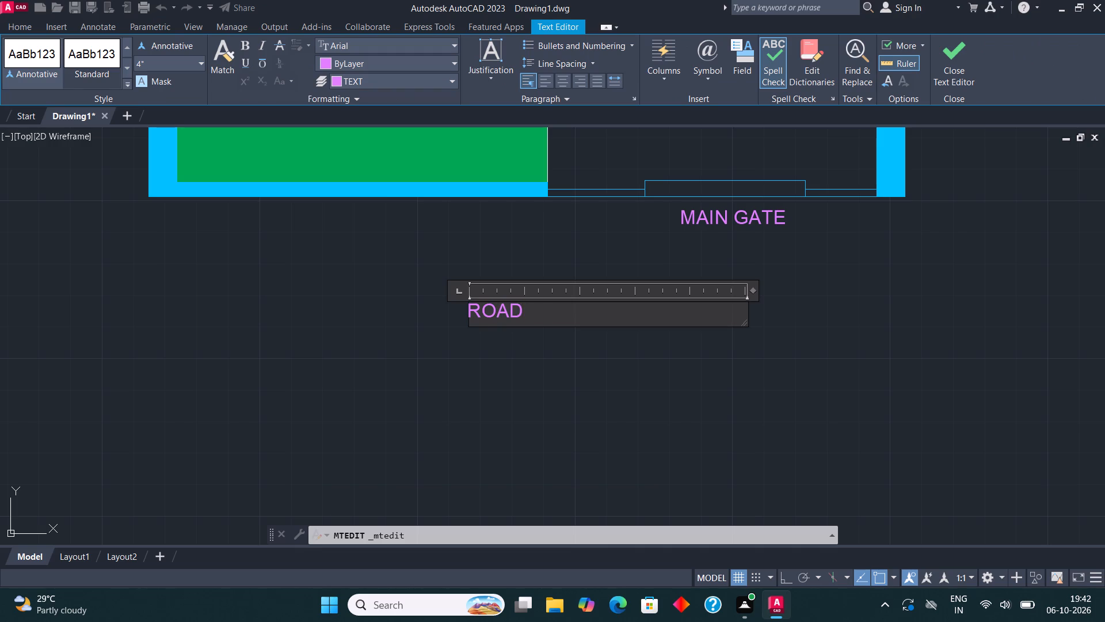
left_click(959, 57)
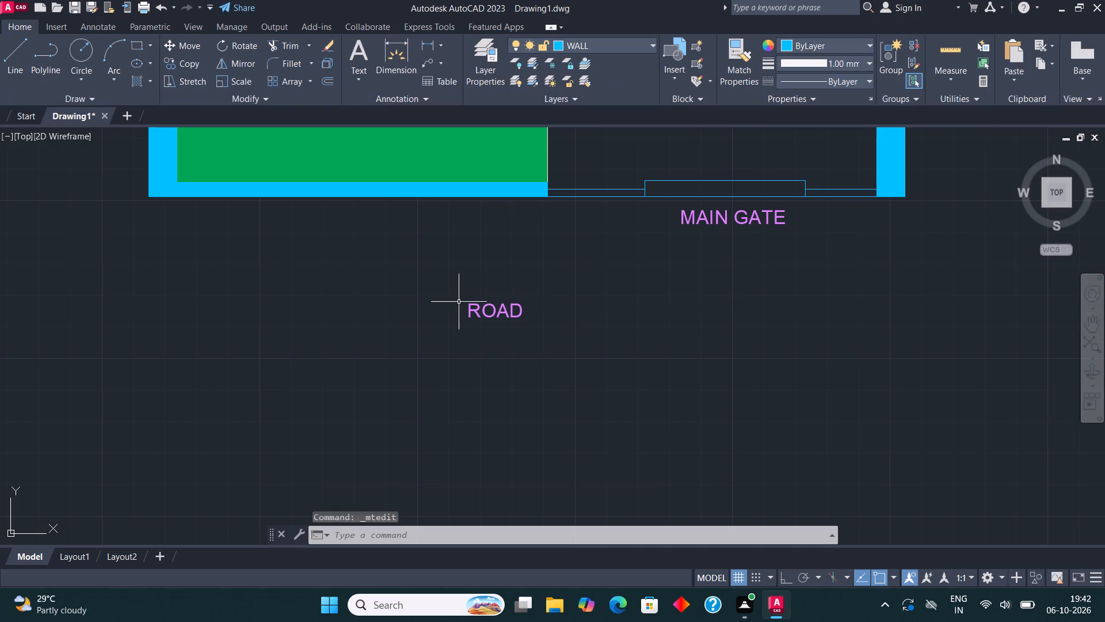
Scale the ROAD label up to about 2.5 times its size from its upper-left corner.
left_click(472, 316)
left_click(239, 75)
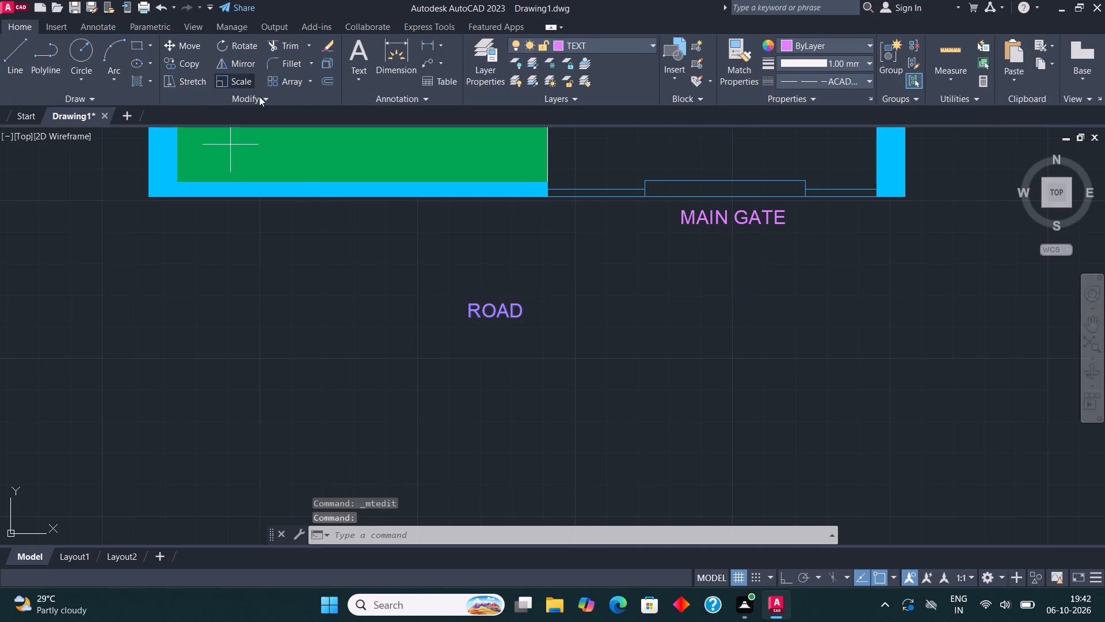
left_click(471, 298)
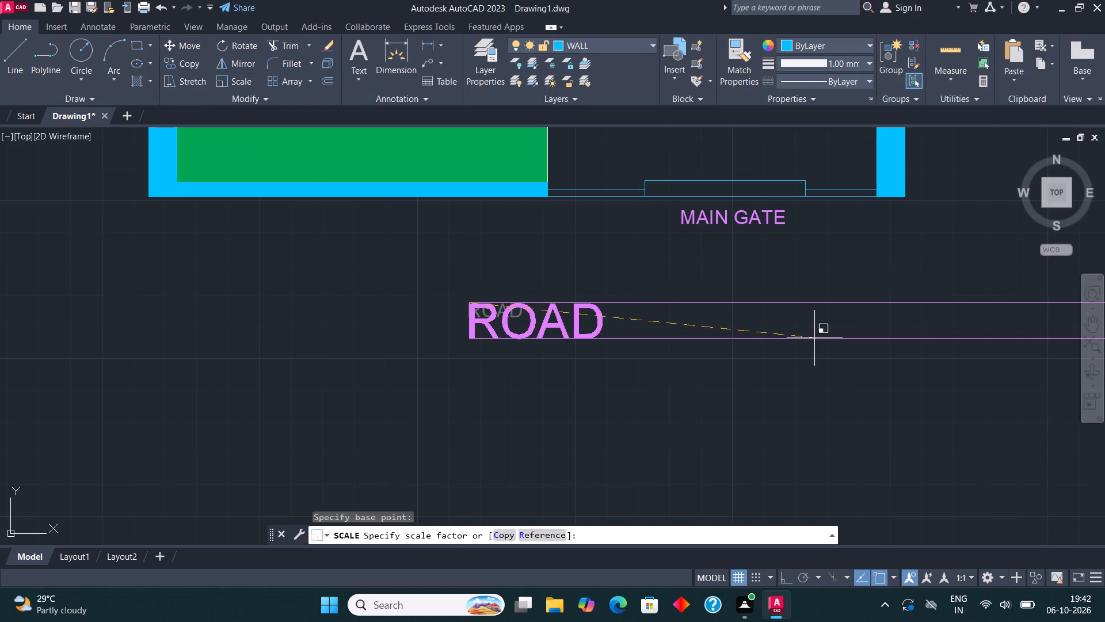
left_click(814, 338)
scroll(727, 307, "down", 3)
middle_click_drag(691, 315, 574, 275)
scroll(547, 256, "up", 2)
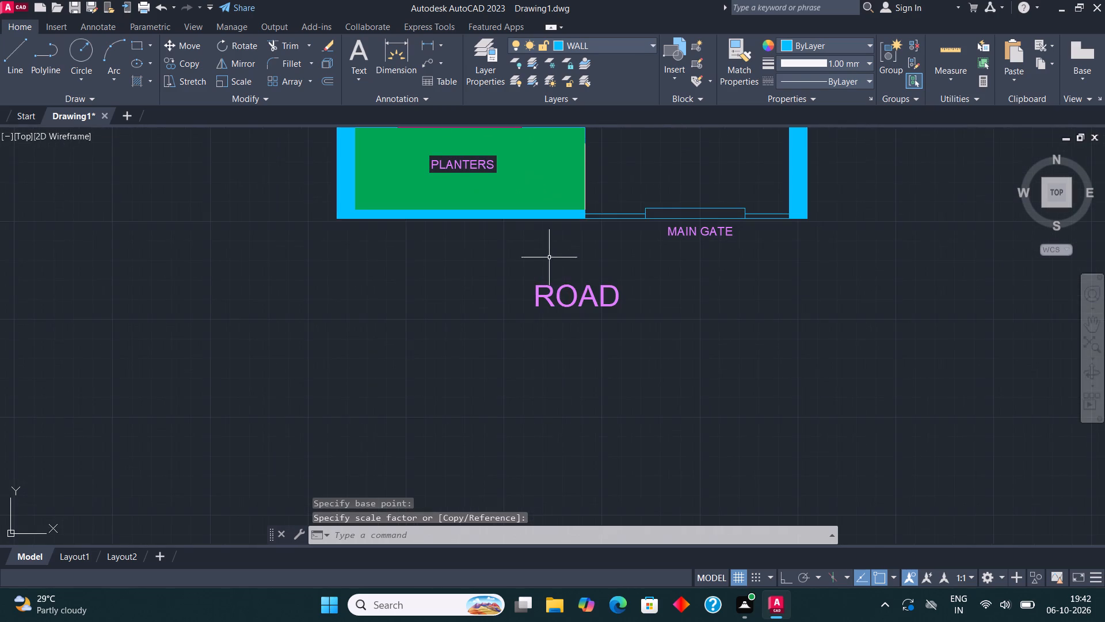
Move the enlarged ROAD label slightly west, keeping it below the plan.
left_click(565, 290)
scroll(565, 293, "up", 3)
left_click(189, 47)
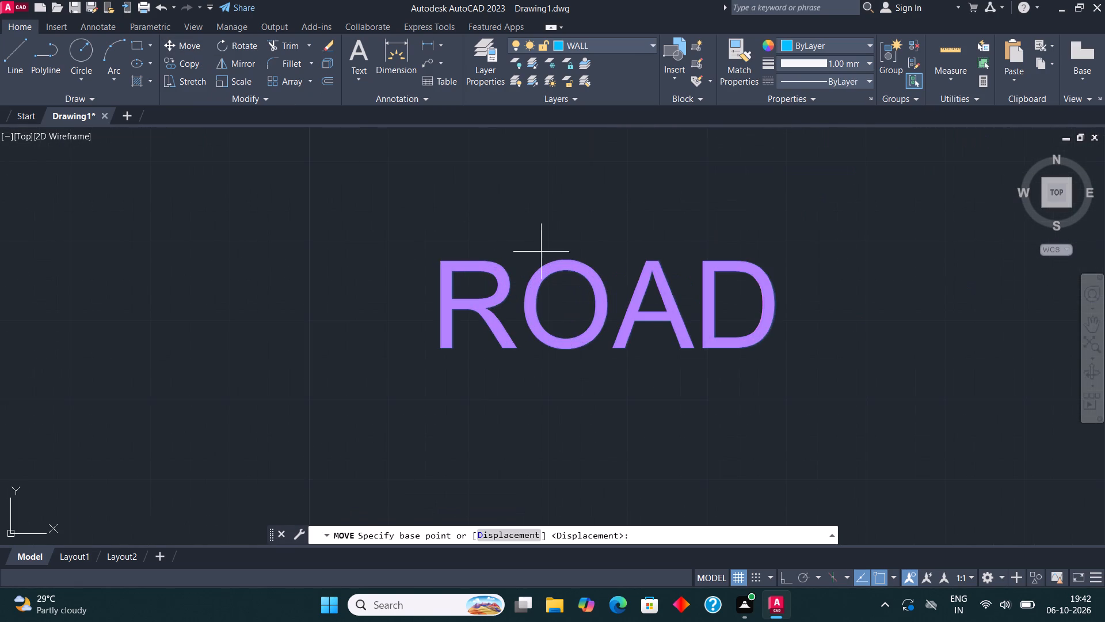
left_click(552, 295)
left_click(500, 292)
scroll(628, 290, "down", 2)
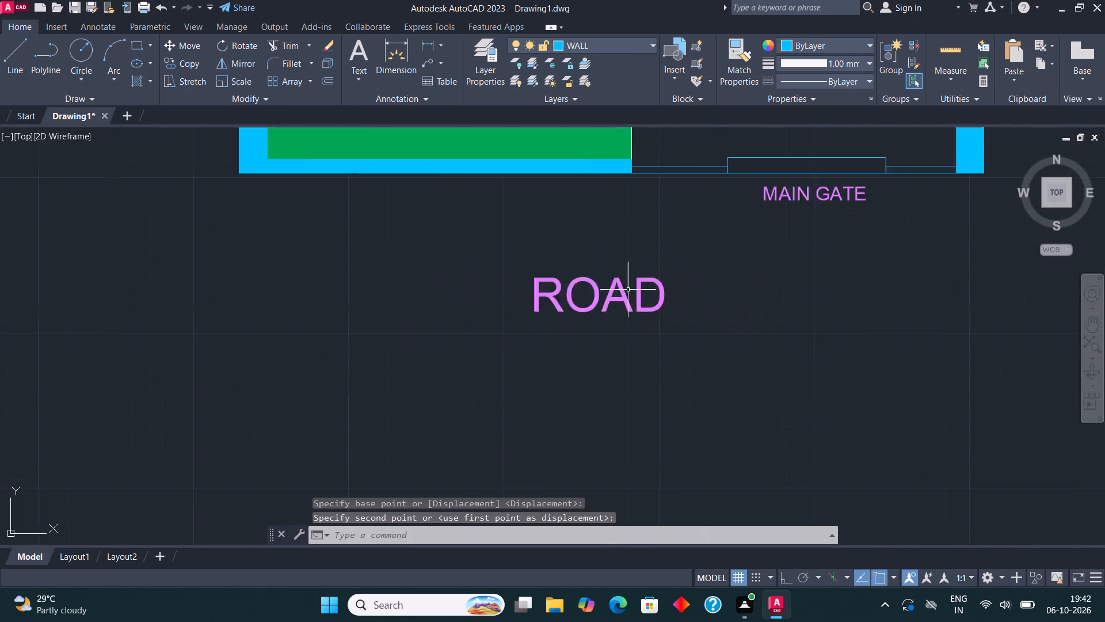
On the TEXT layer, draw a horizontal line about 6'-10" long running west from beside the ROAD label.
scroll(628, 290, "down", 2)
middle_click_drag(623, 289, 595, 305)
scroll(595, 305, "up", 3)
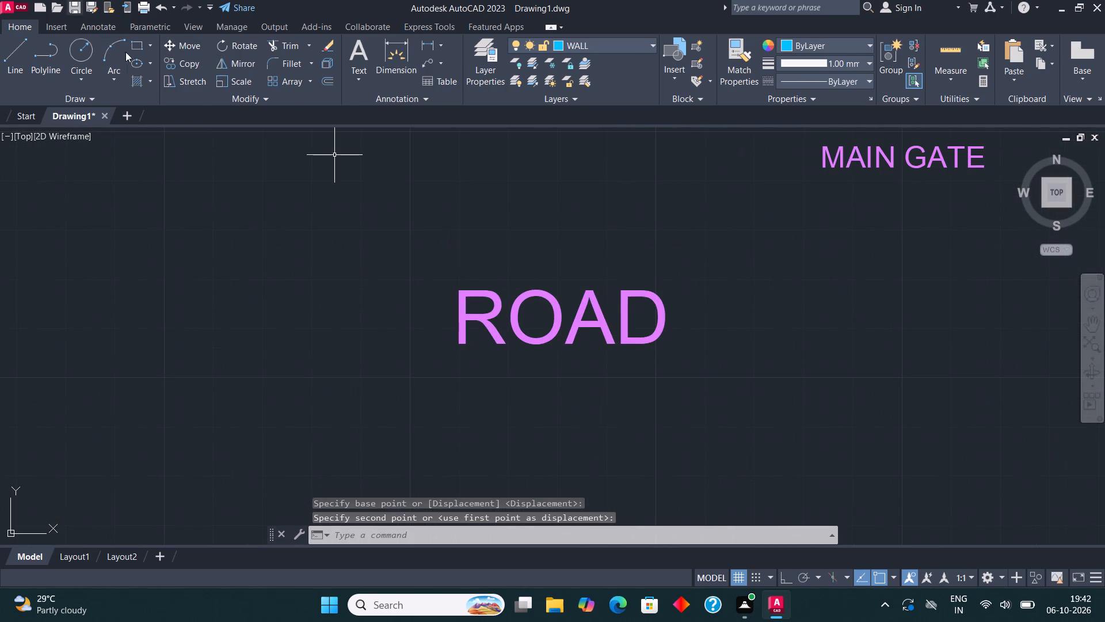
left_click(611, 44)
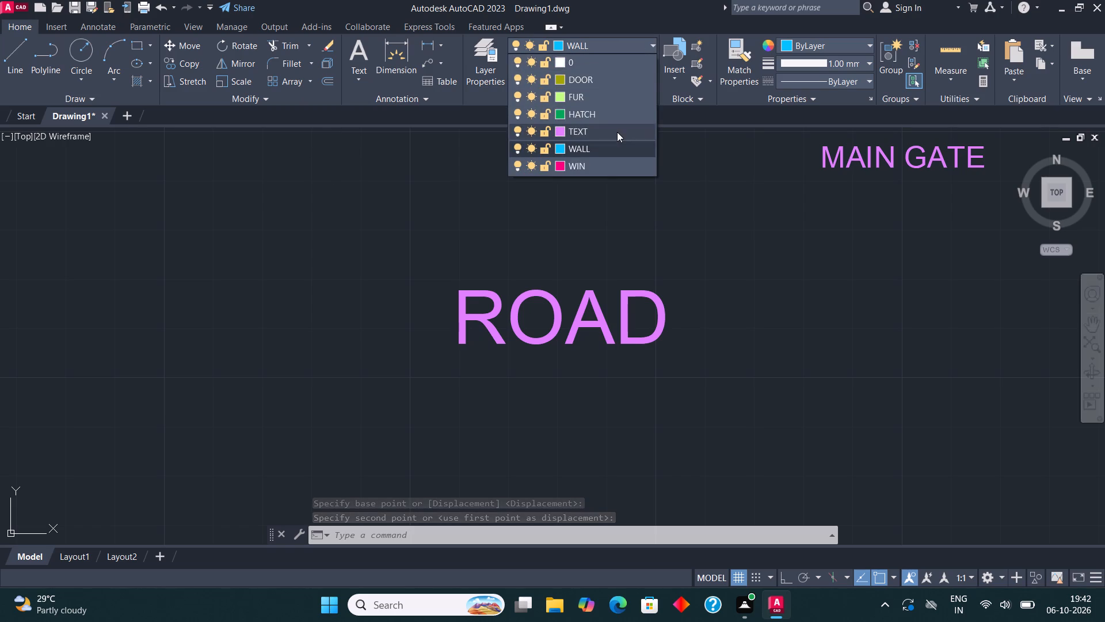
left_click(617, 132)
left_click(7, 55)
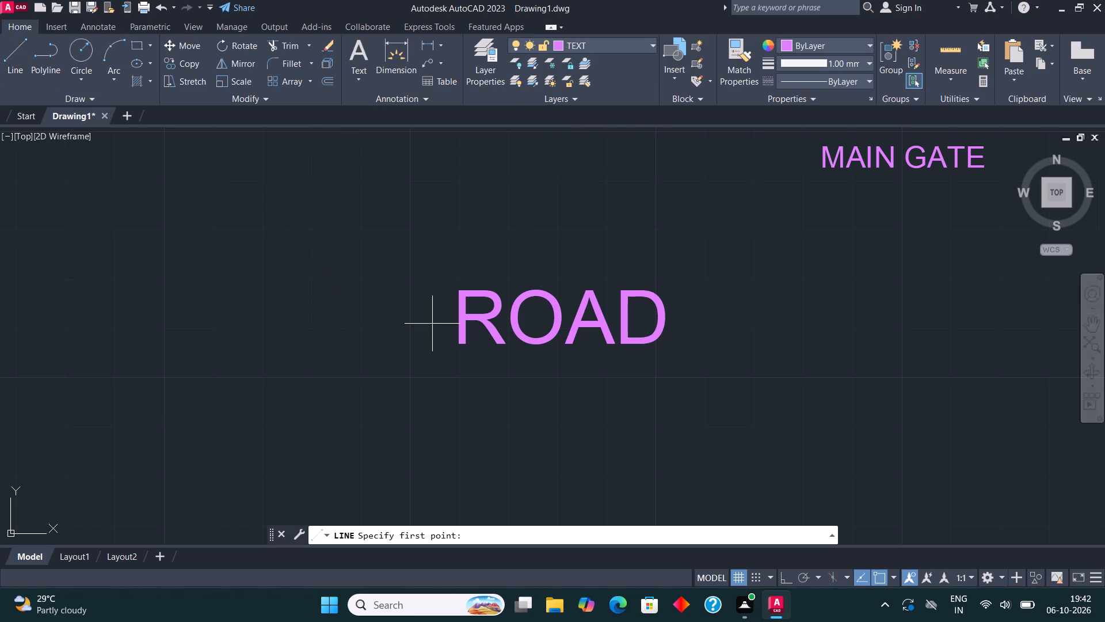
left_click(422, 318)
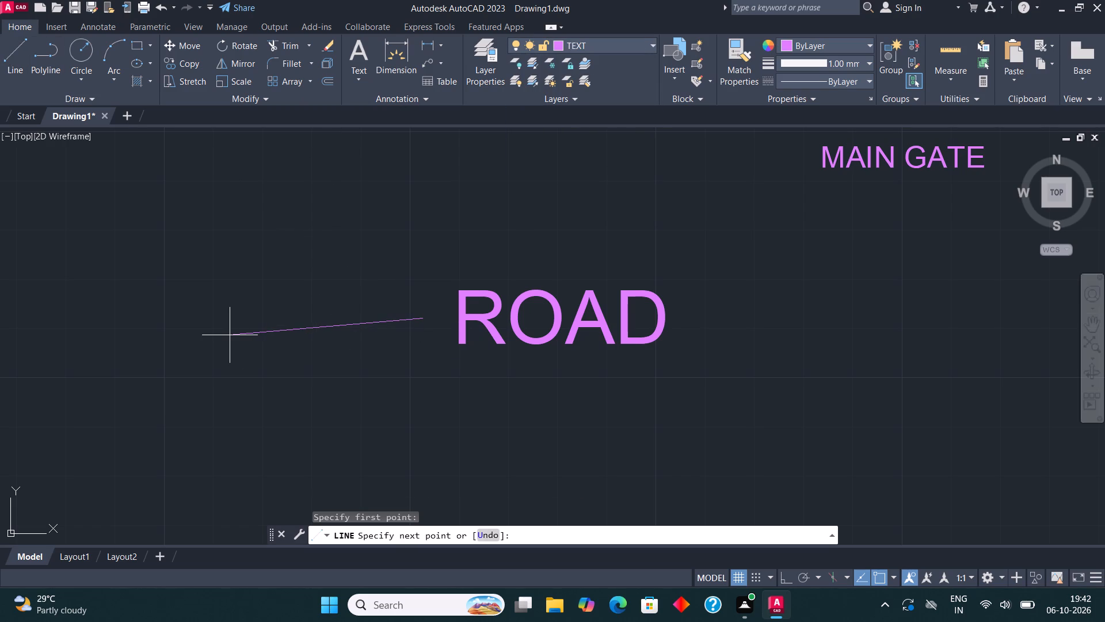
key("F8")
scroll(287, 334, "down", 1)
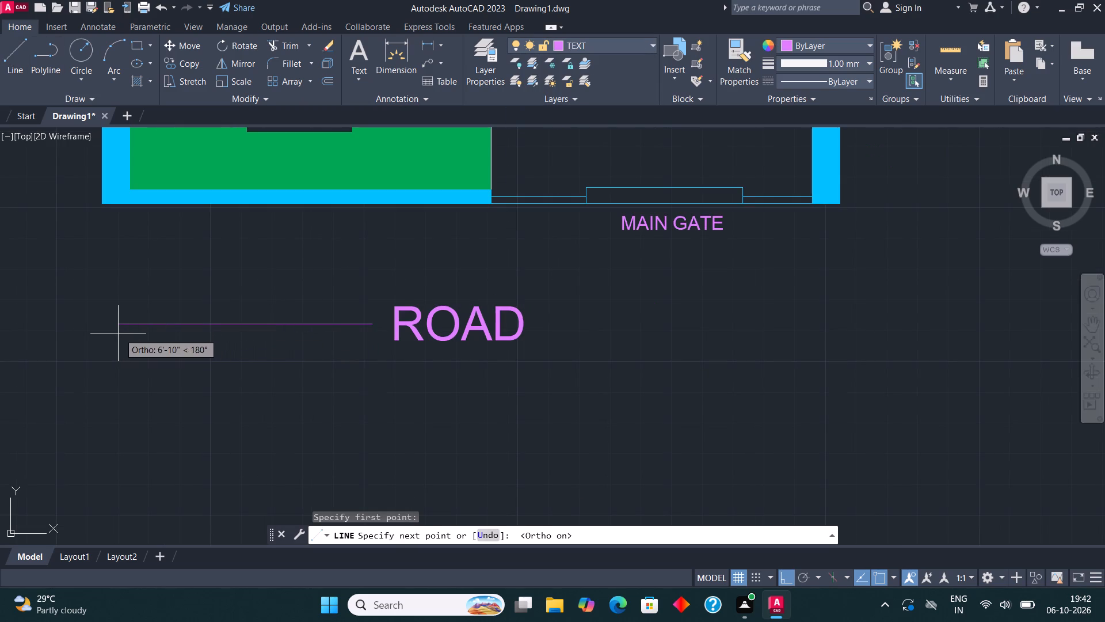
left_click(118, 333)
Draw a short slanted line up and to the east from the horizontal line's west end as an arrowhead edge.
left_click(12, 44)
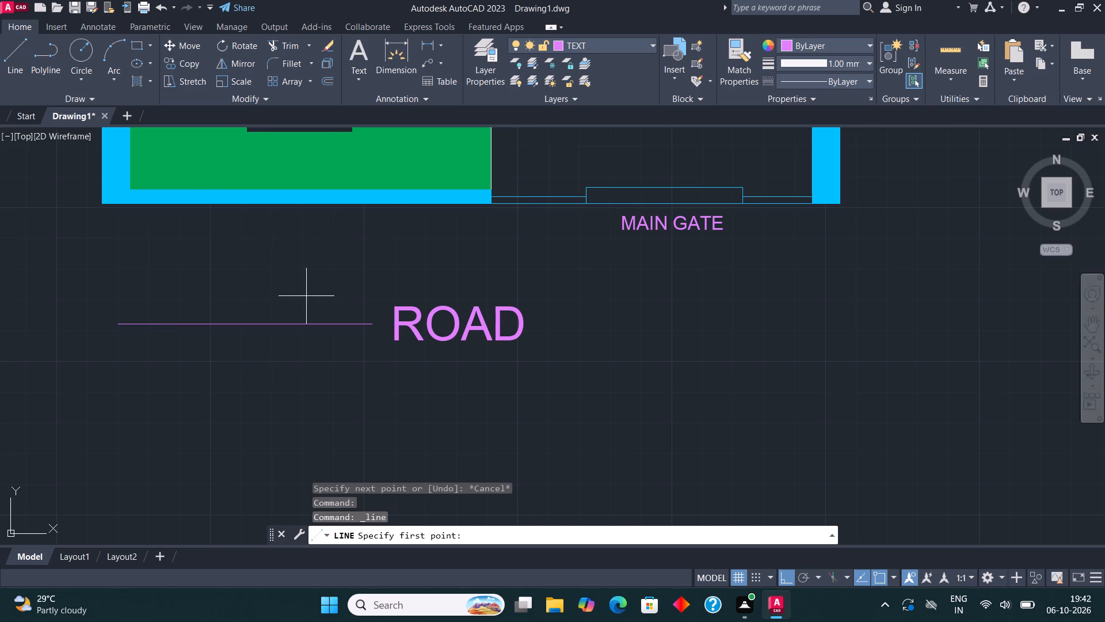
scroll(116, 319, "up", 3)
left_click(121, 336)
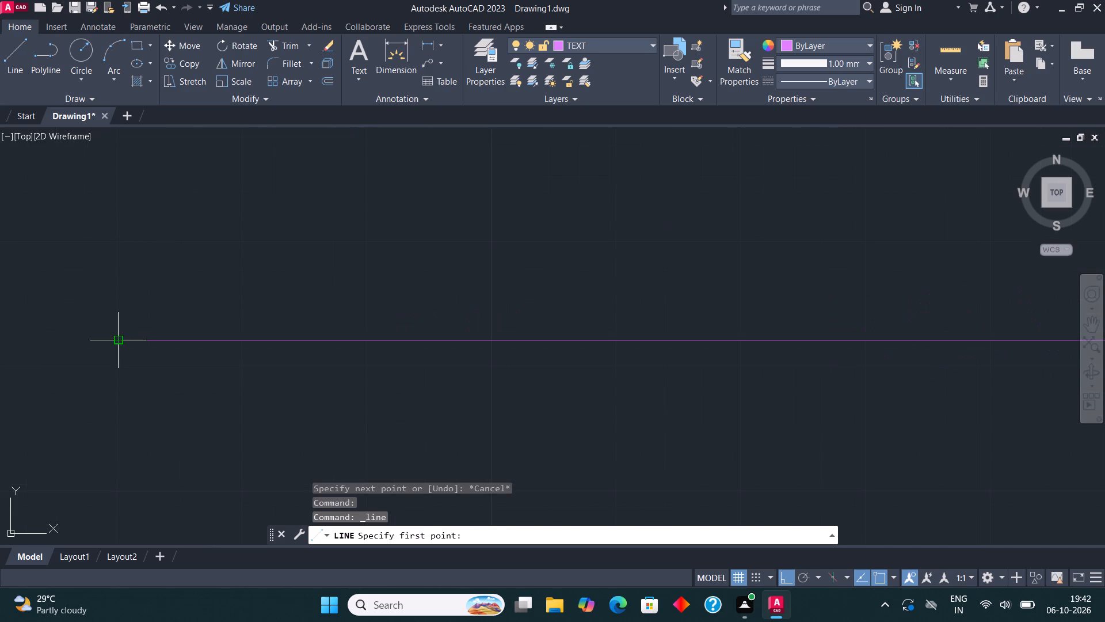
key("F8")
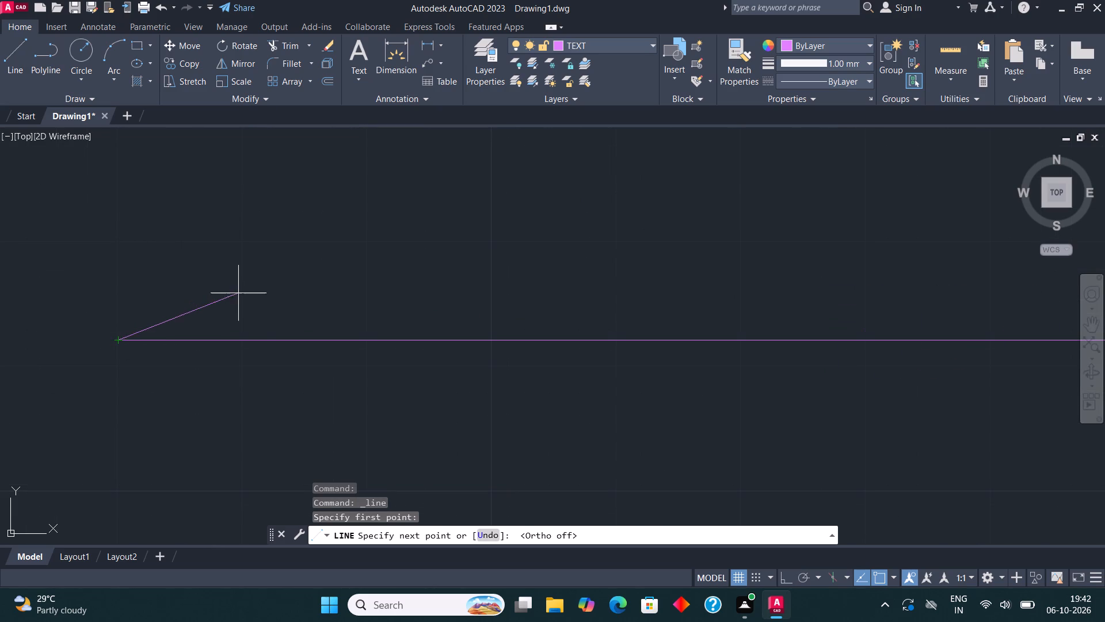
left_click(300, 261)
key("Escape")
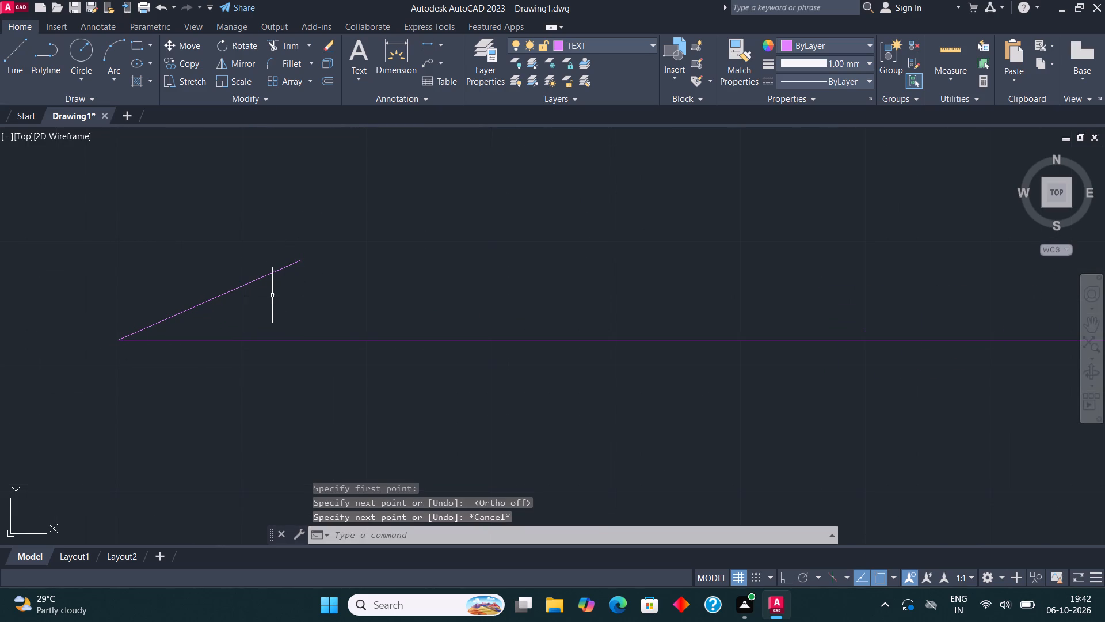
Mirror the slanted arrowhead edge about the horizontal line, keeping the original.
left_click(264, 286)
left_click(247, 263)
left_click(239, 65)
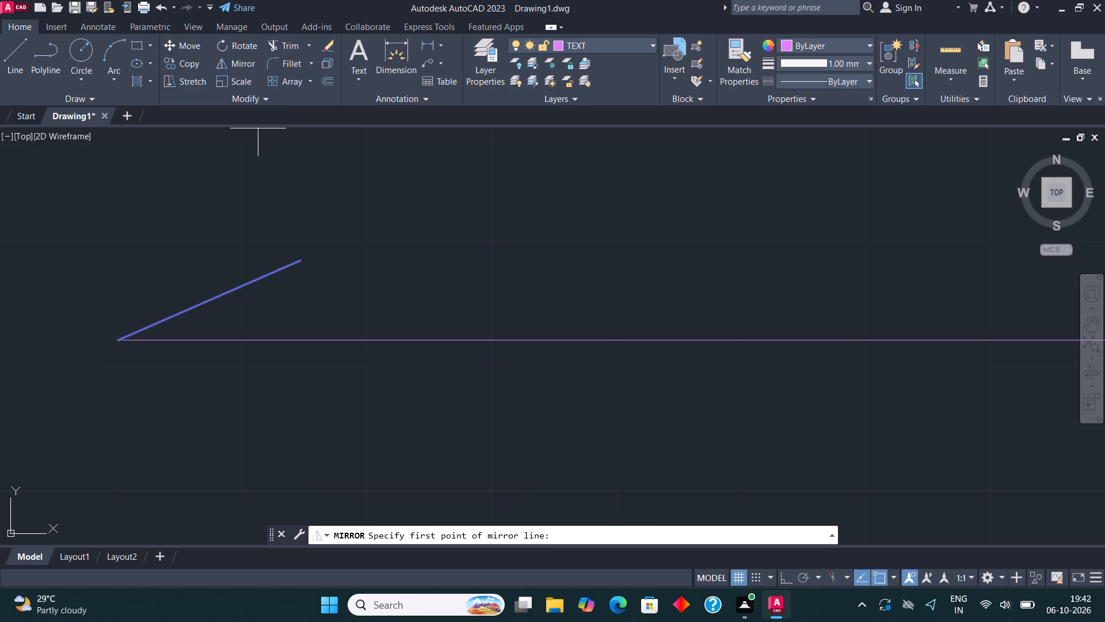
left_click(116, 343)
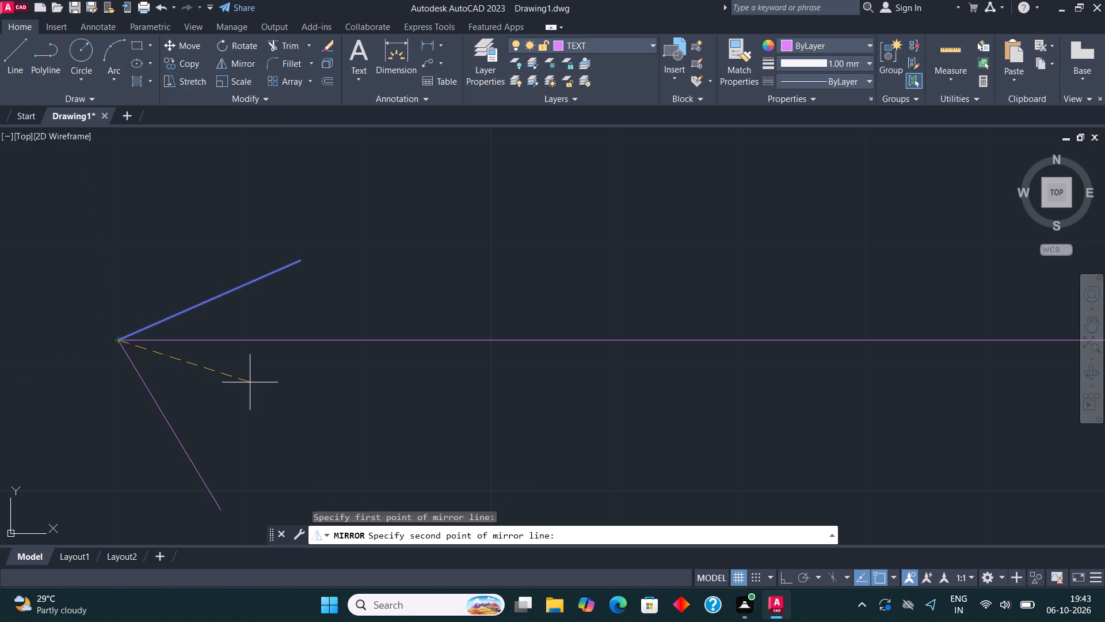
key("F8")
left_click(250, 382)
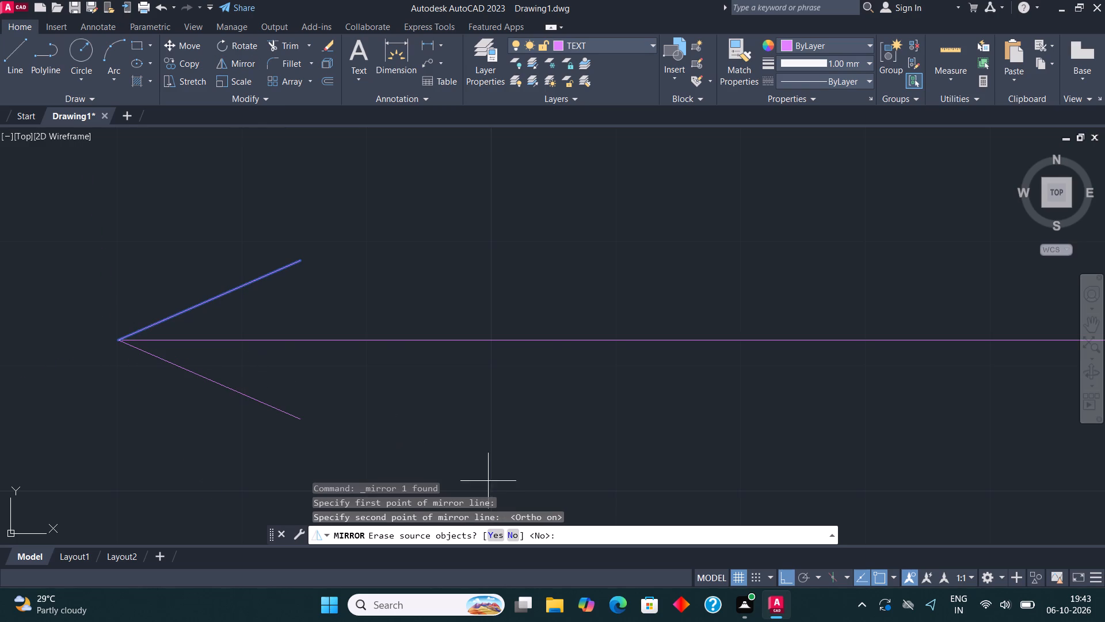
left_click(515, 535)
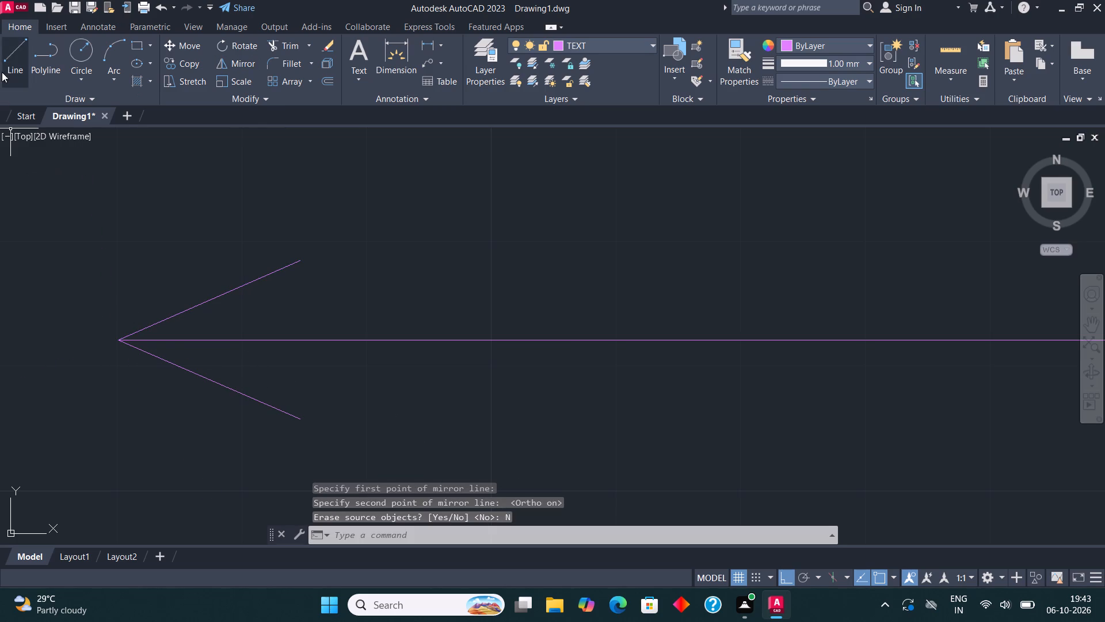
Close the arrowhead triangle with a vertical line joining the free ends of the two slanted edges.
left_click(3, 63)
left_click(300, 418)
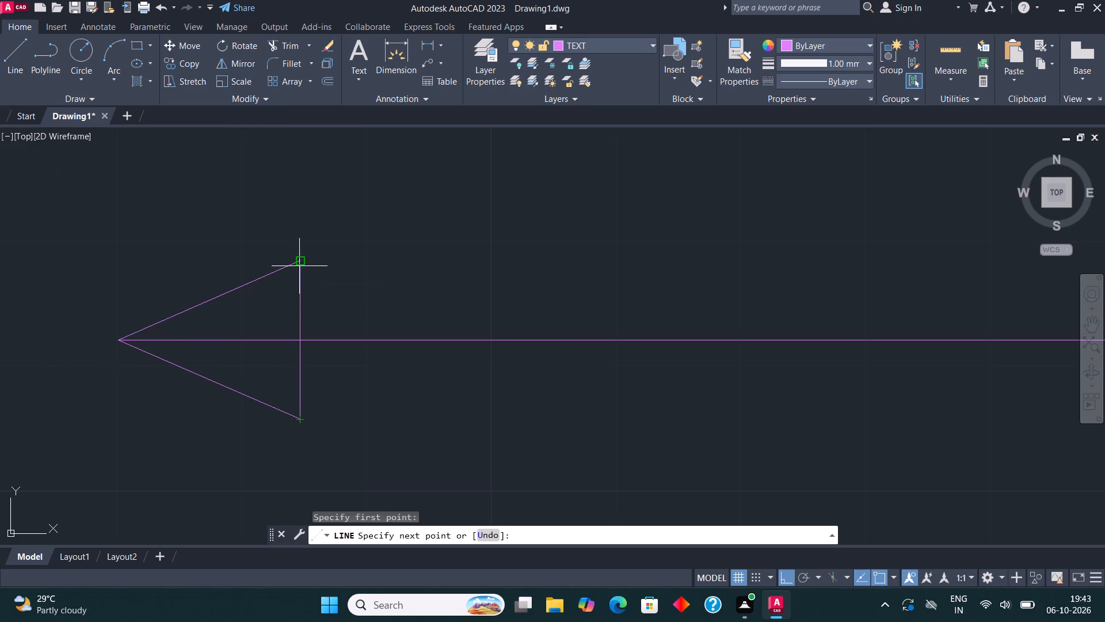
left_click(298, 263)
key("Escape")
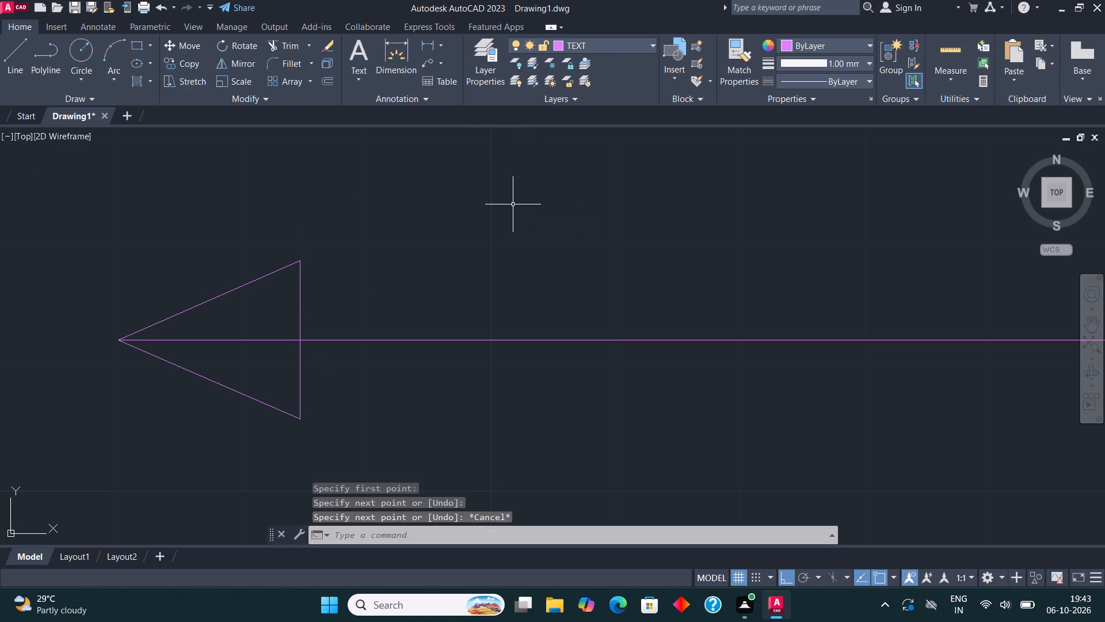
Fill both halves of the arrowhead triangle with a Solid hatch.
key("h")
key("Return")
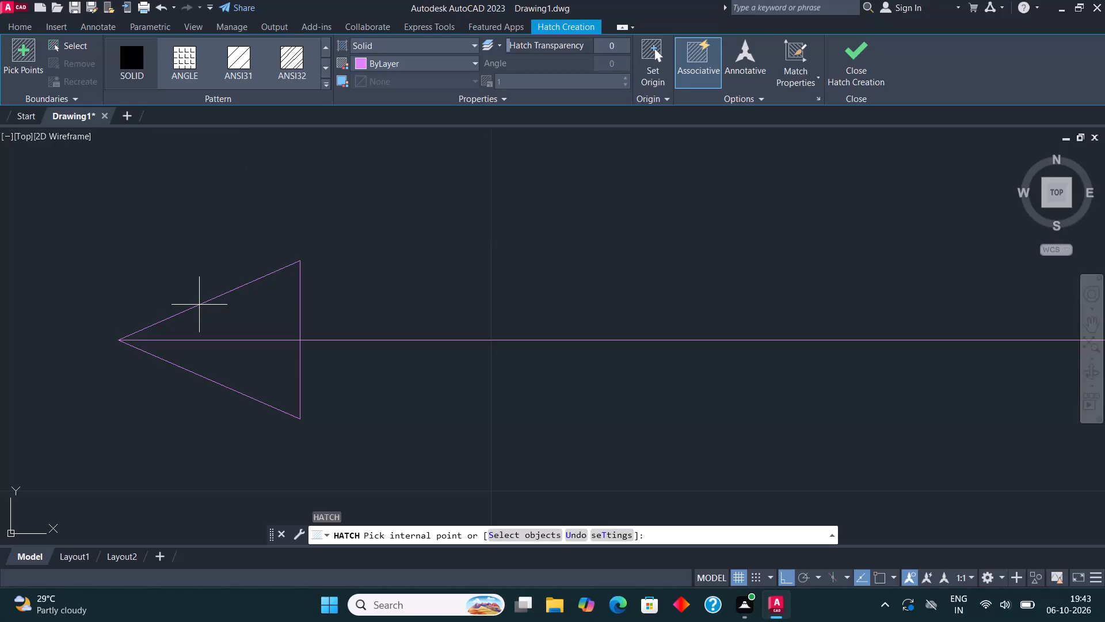
left_click(241, 328)
left_click(256, 389)
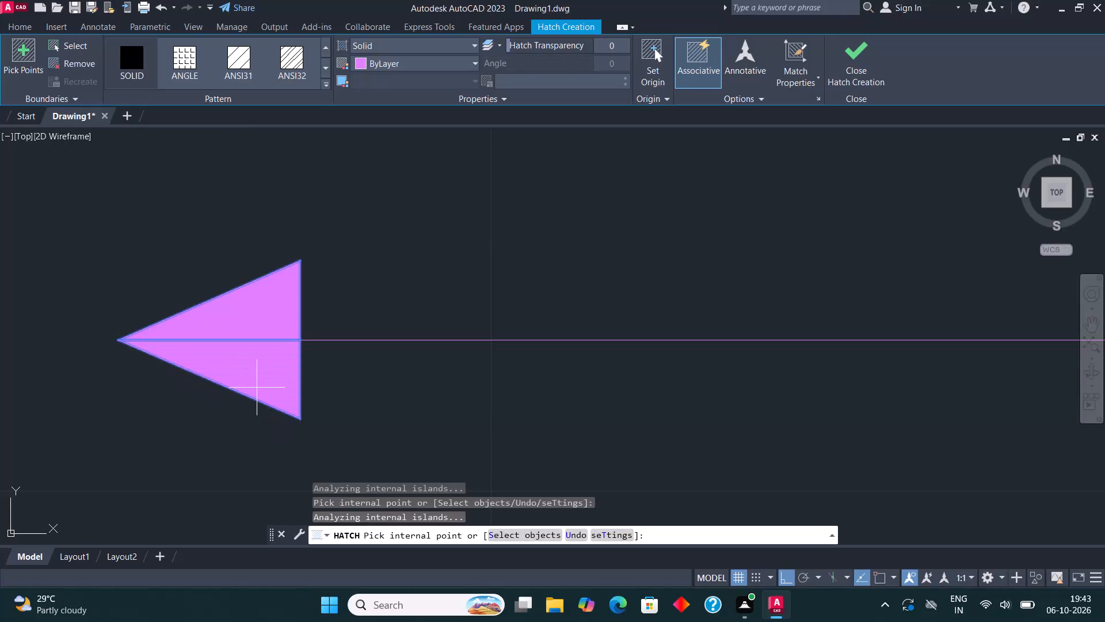
left_click(847, 70)
Mirror the finished arrow about a vertical line through the middle of the ROAD label, keeping the original.
scroll(686, 278, "down", 3)
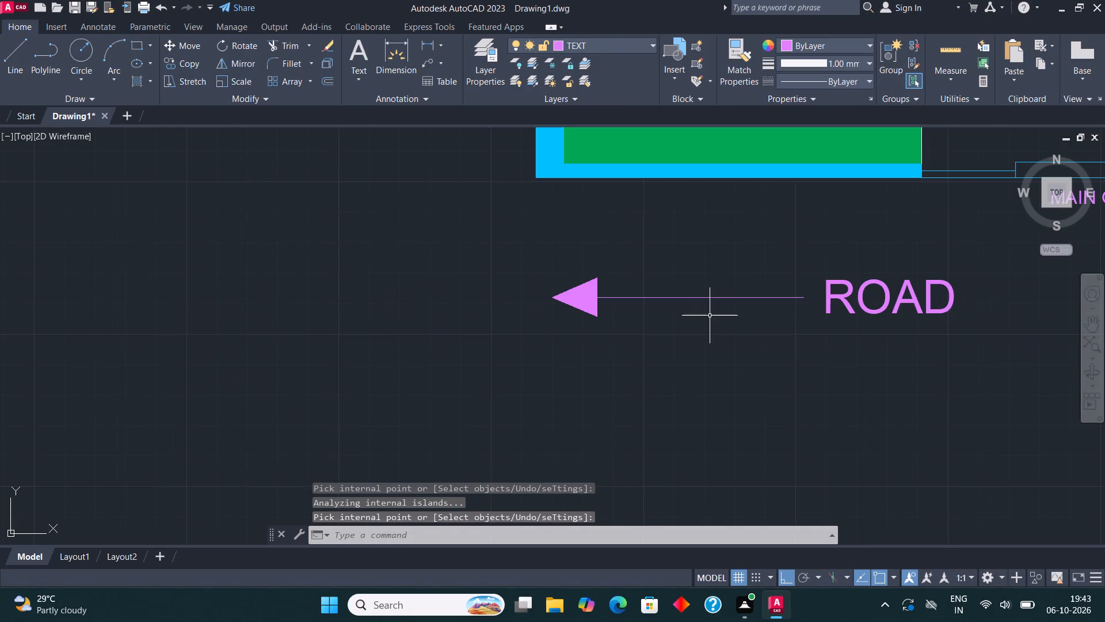
middle_click_drag(698, 307, 631, 305)
left_click(655, 324)
left_click(426, 265)
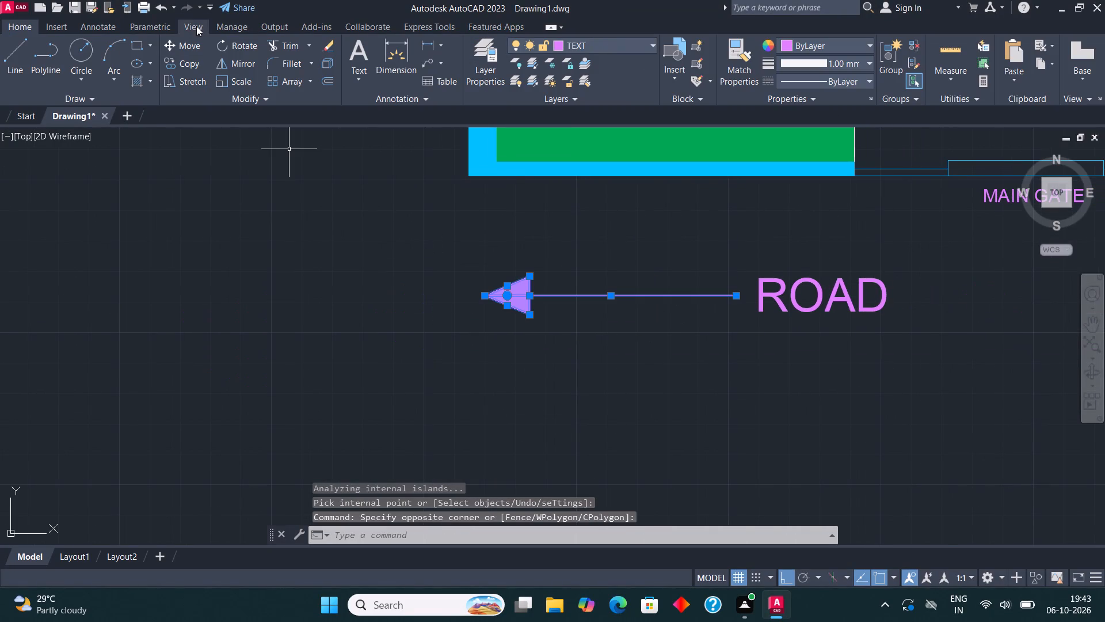
left_click(236, 61)
scroll(594, 352, "down", 2)
scroll(840, 336, "up", 2)
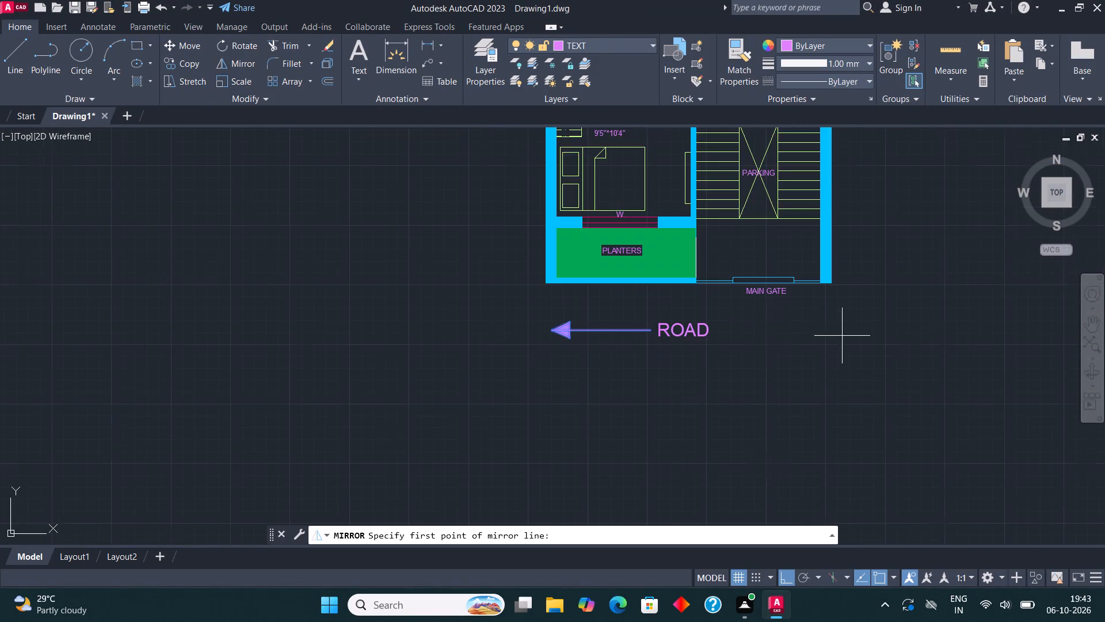
left_click(440, 325)
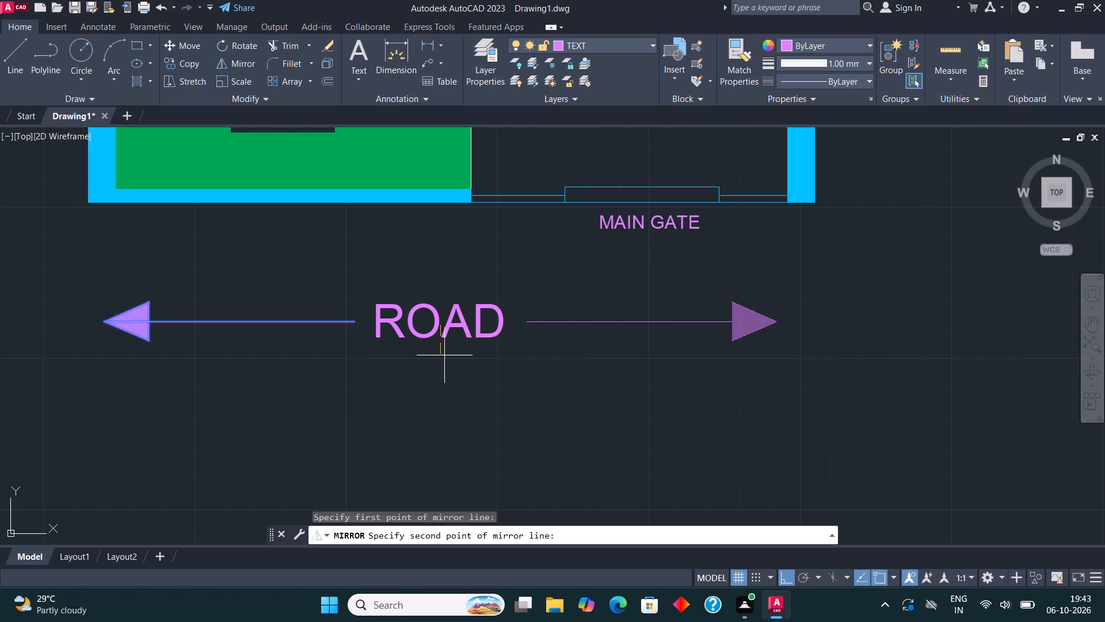
left_click(470, 275)
left_click(507, 535)
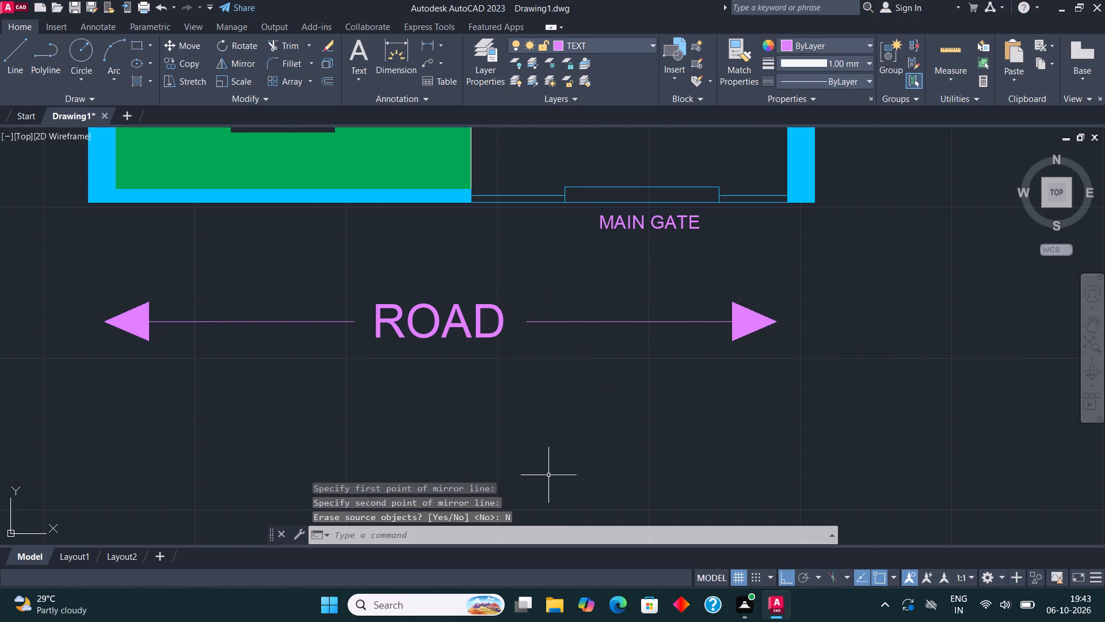
Make layer 0 current and add the multiline text title "2BHK HOUSE PLAN" above the plan's north wall.
scroll(650, 370, "down", 2)
middle_click_drag(615, 395, 644, 339)
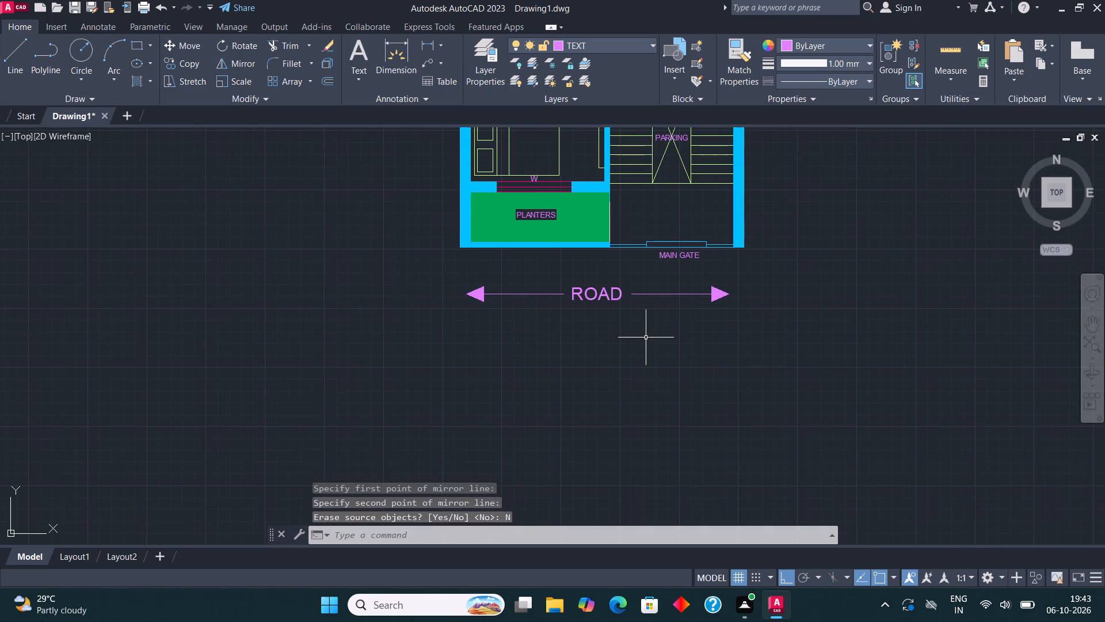
scroll(668, 400, "down", 1)
middle_click_drag(671, 341, 630, 464)
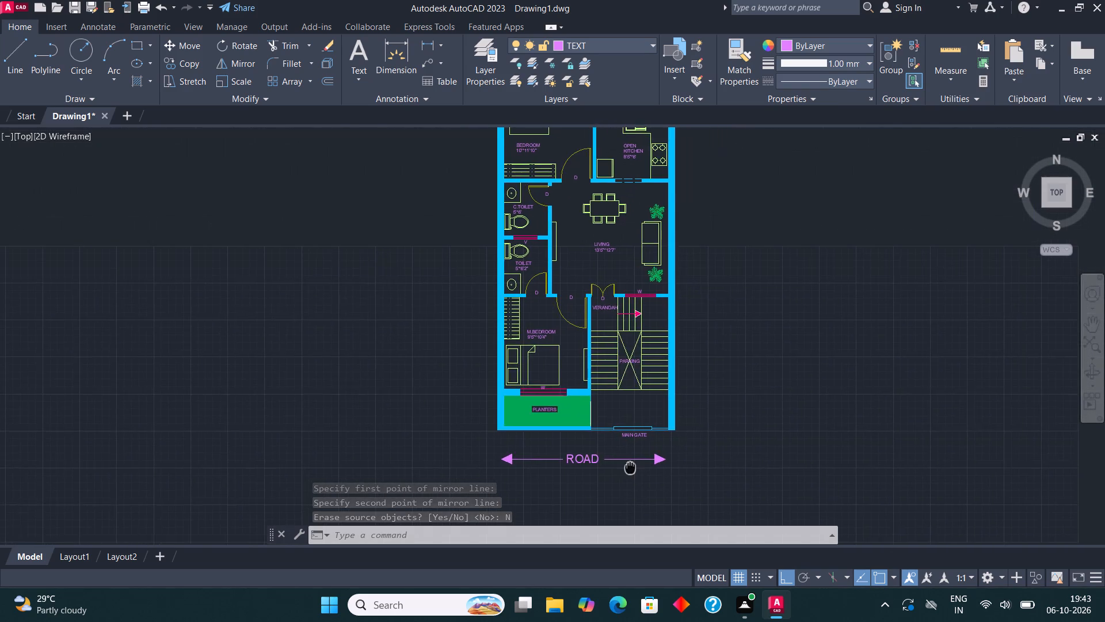
middle_click_drag(630, 464, 586, 621)
middle_click_drag(513, 207, 508, 284)
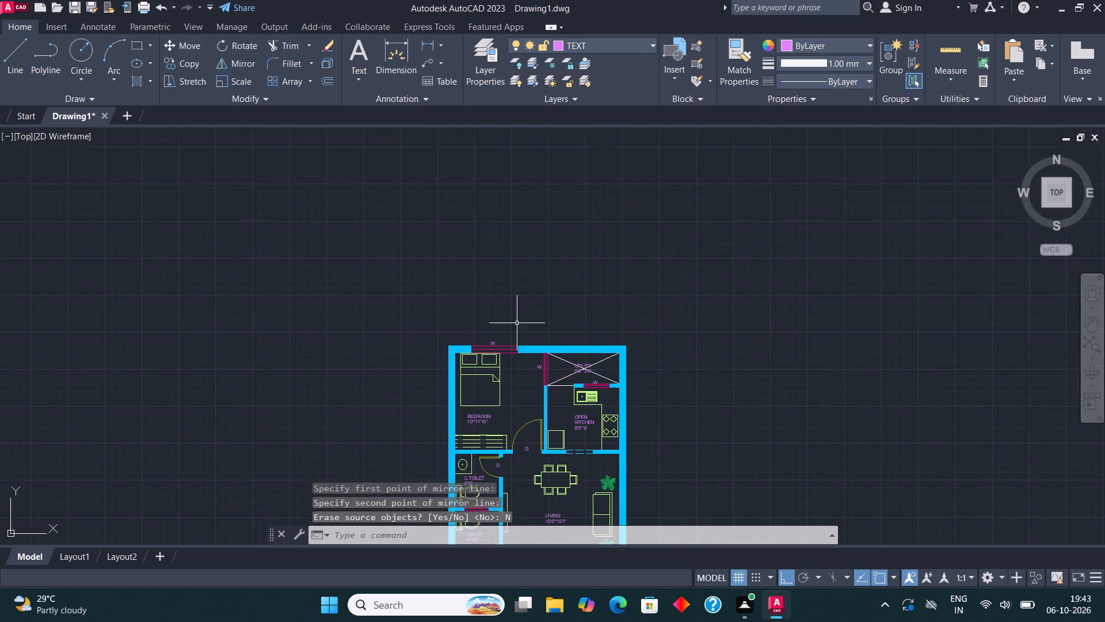
scroll(517, 323, "up", 2)
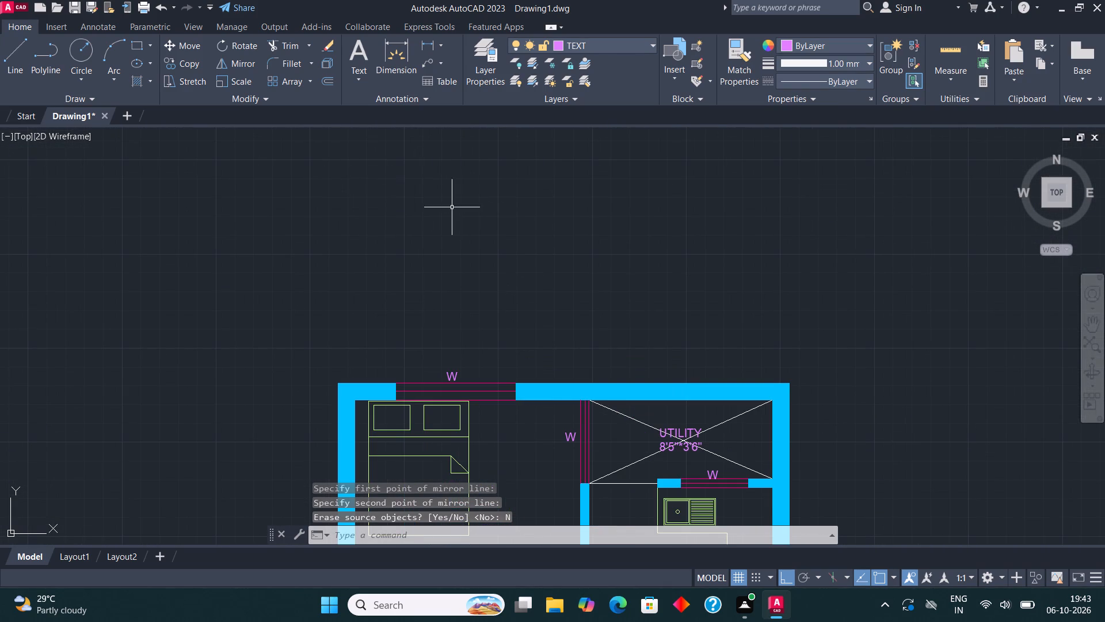
scroll(524, 251, "up", 1)
left_click(603, 36)
left_click(601, 47)
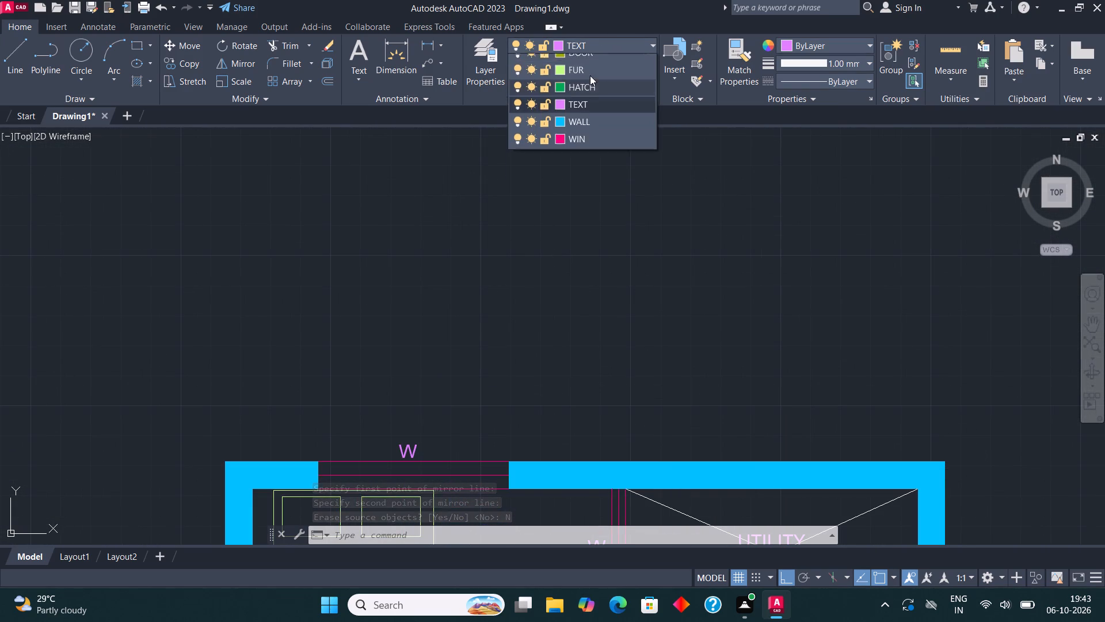
left_click(580, 65)
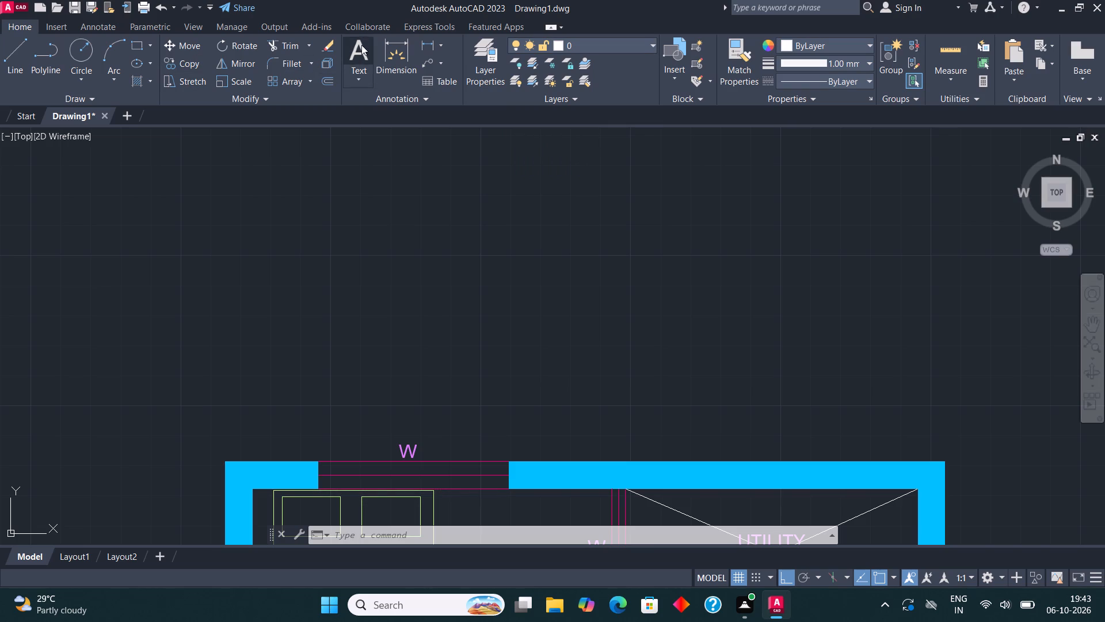
left_click(361, 45)
left_click(345, 359)
left_click(849, 254)
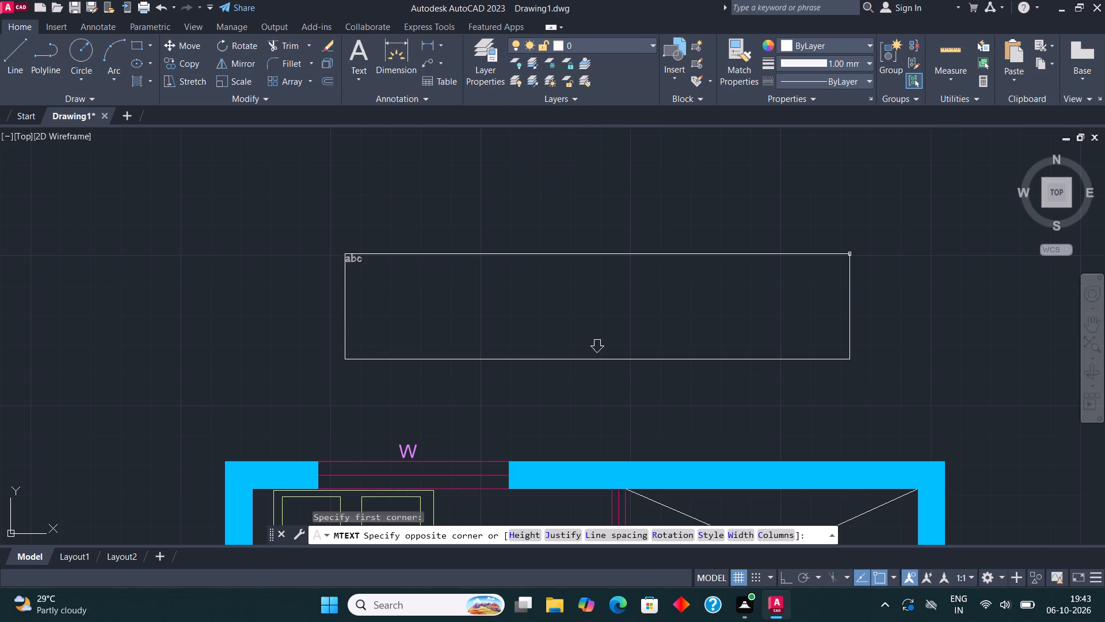
type("2BHK HOUSE PLAN")
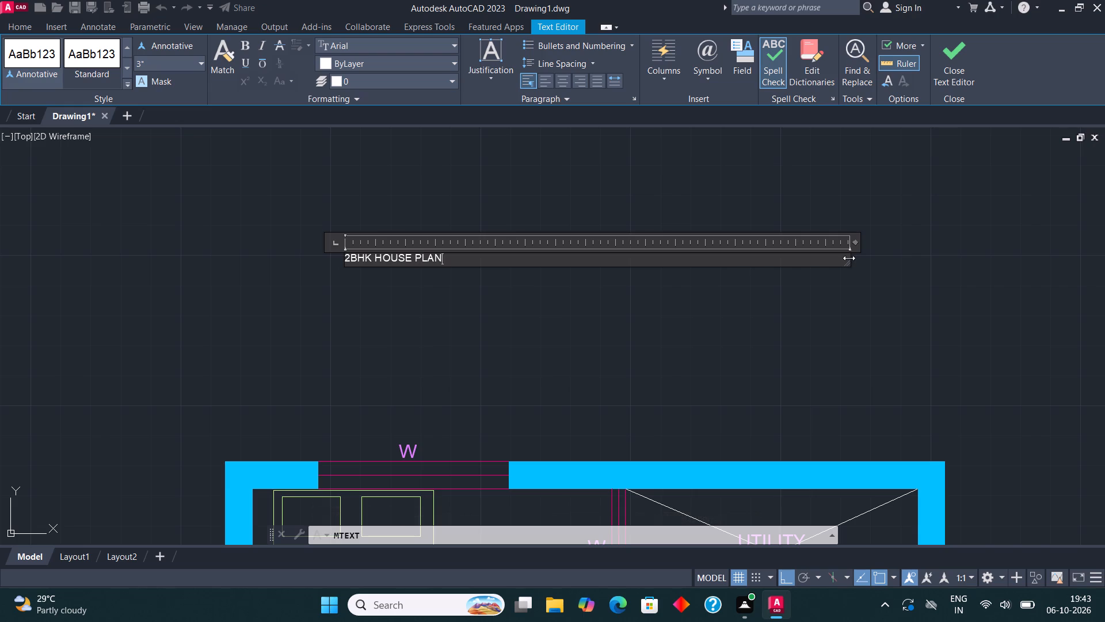
left_click(955, 48)
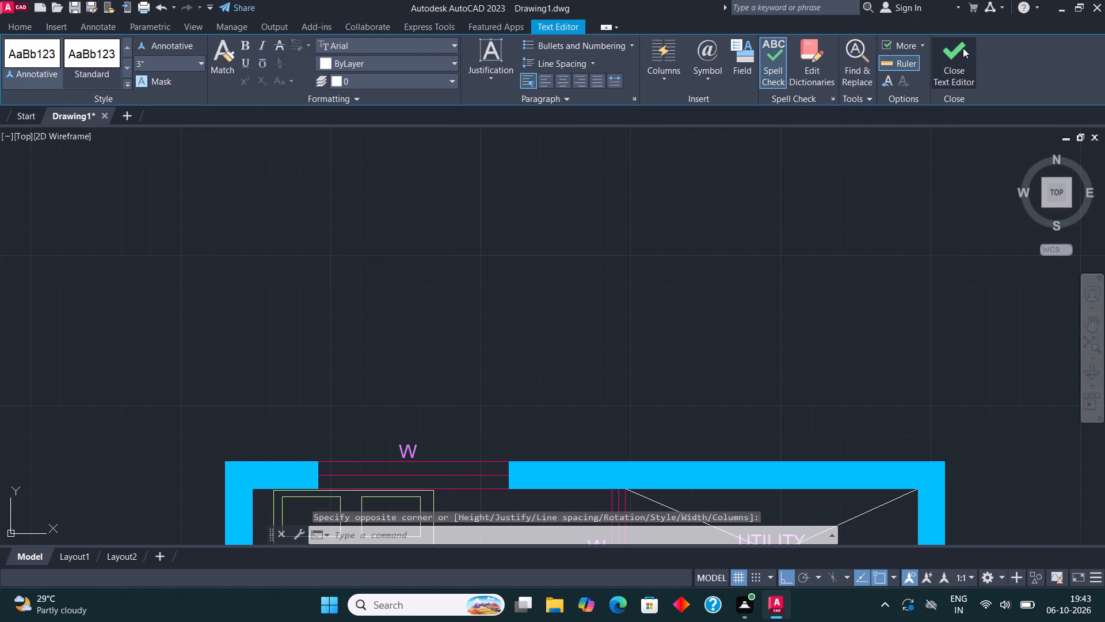
Scale the 2BHK HOUSE PLAN title up freehand until it spans a little over half the plan's width.
left_click(352, 258)
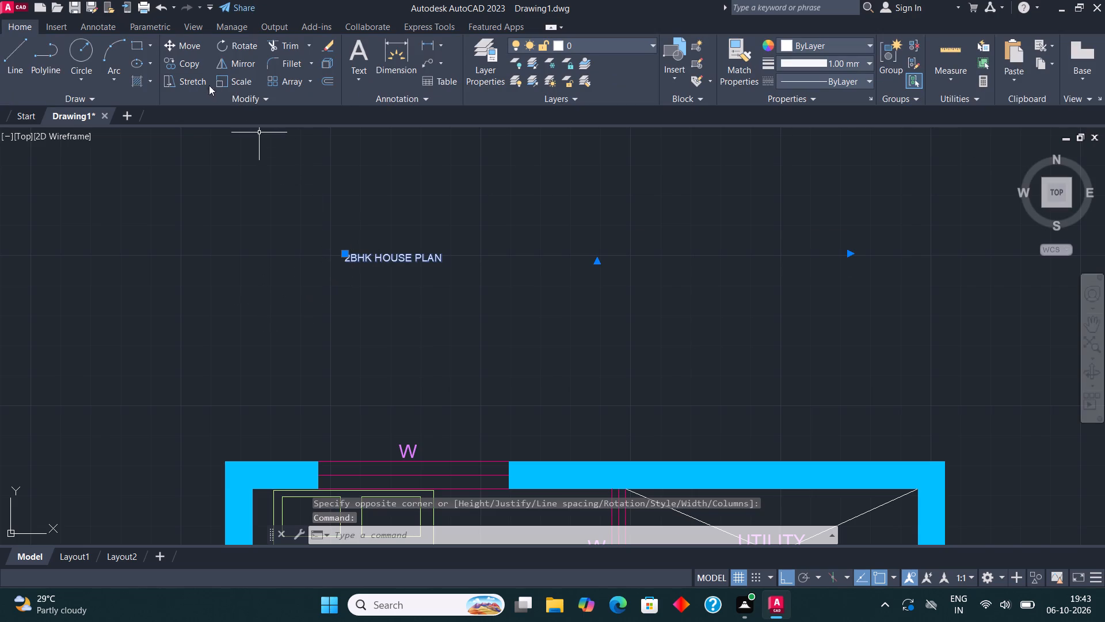
left_click(241, 82)
left_click(368, 285)
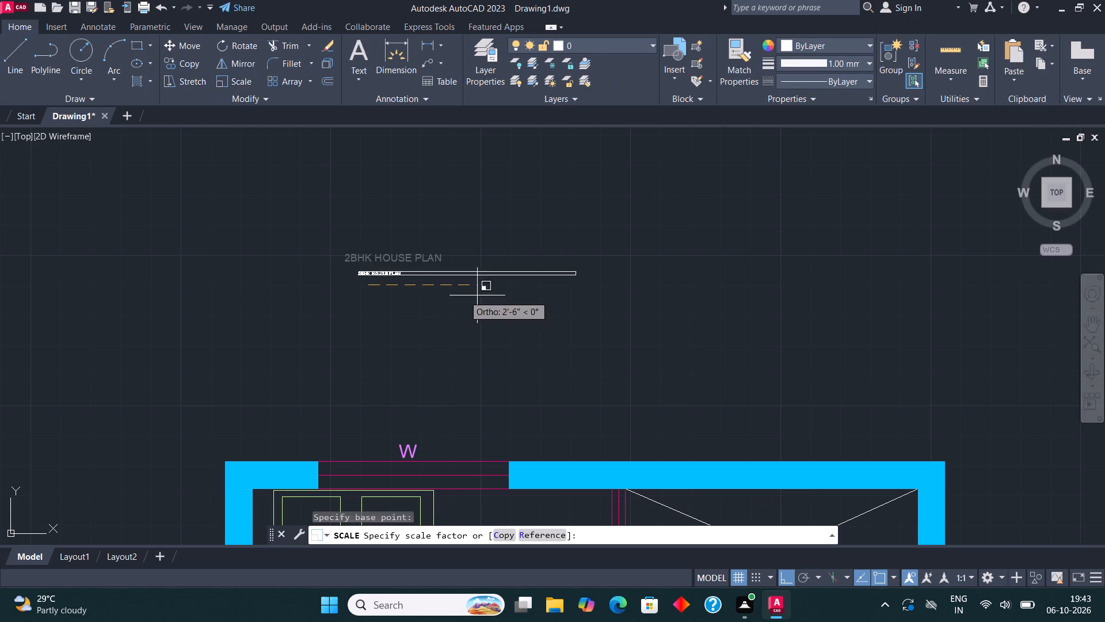
scroll(616, 305, "down", 2)
left_click(1012, 301)
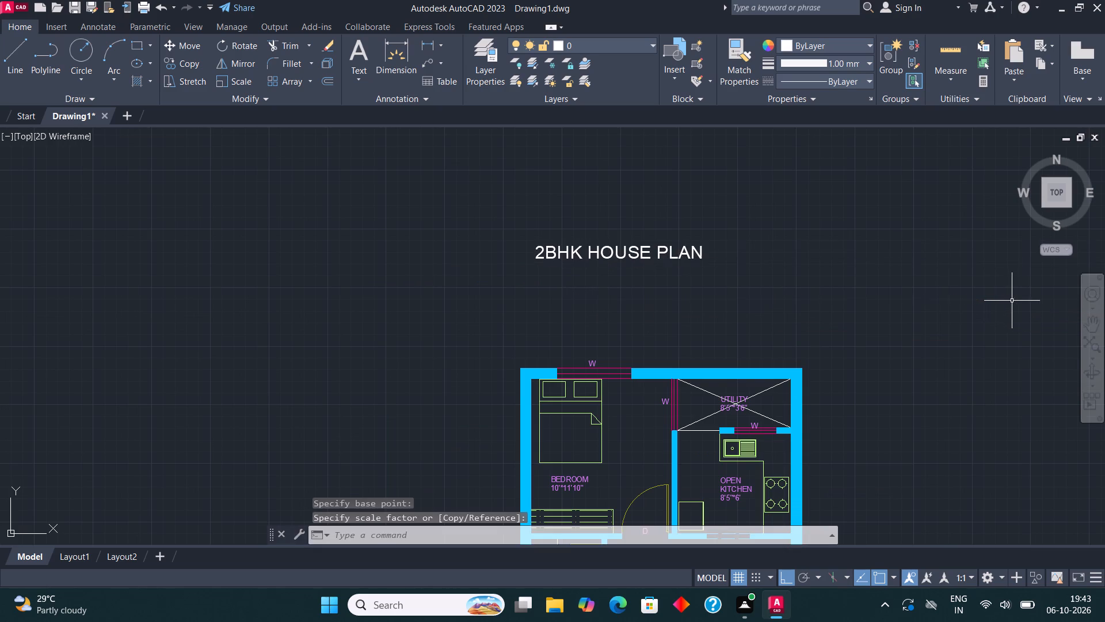
Turn Ortho off and move the 2BHK HOUSE PLAN title so it sits roughly centred just above the north wall.
middle_click_drag(878, 298, 638, 298)
scroll(402, 257, "up", 1)
left_click(375, 245)
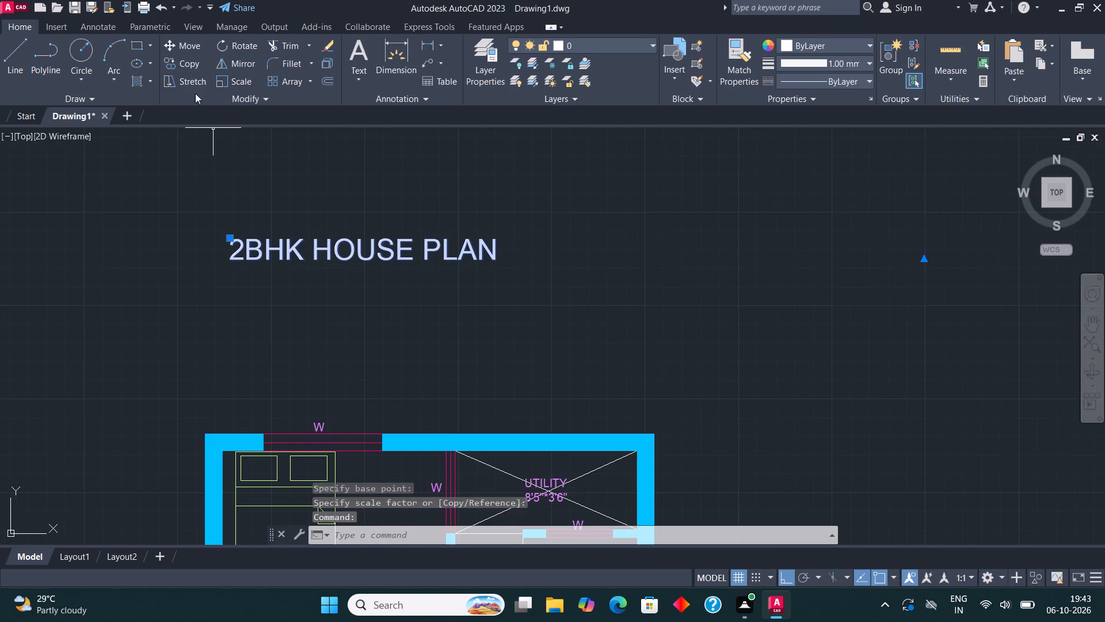
left_click(190, 37)
left_click(324, 241)
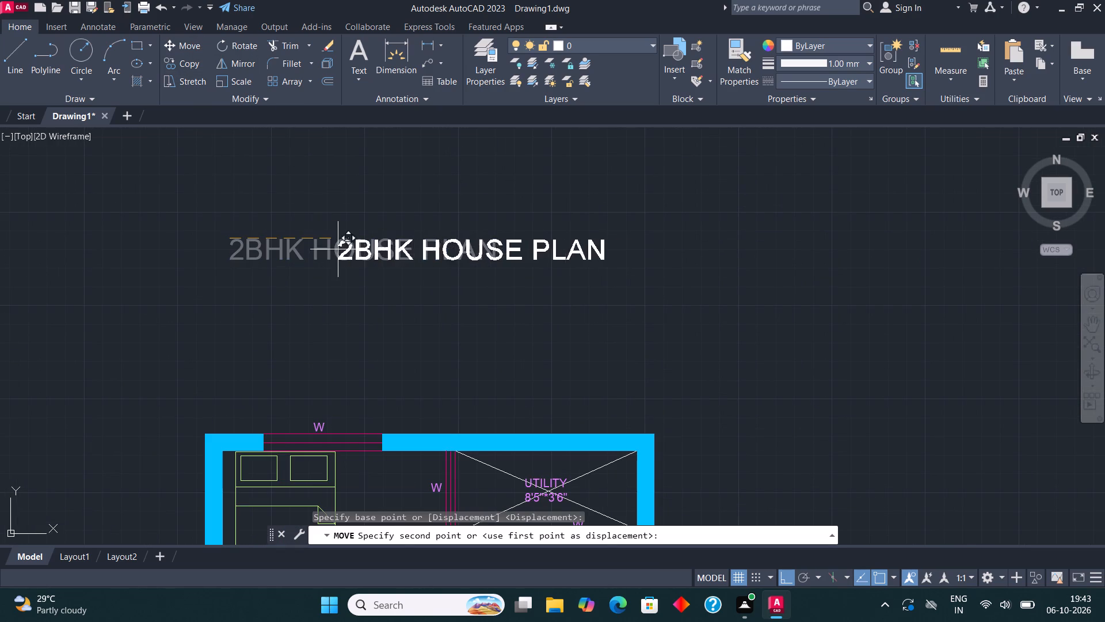
key("F8")
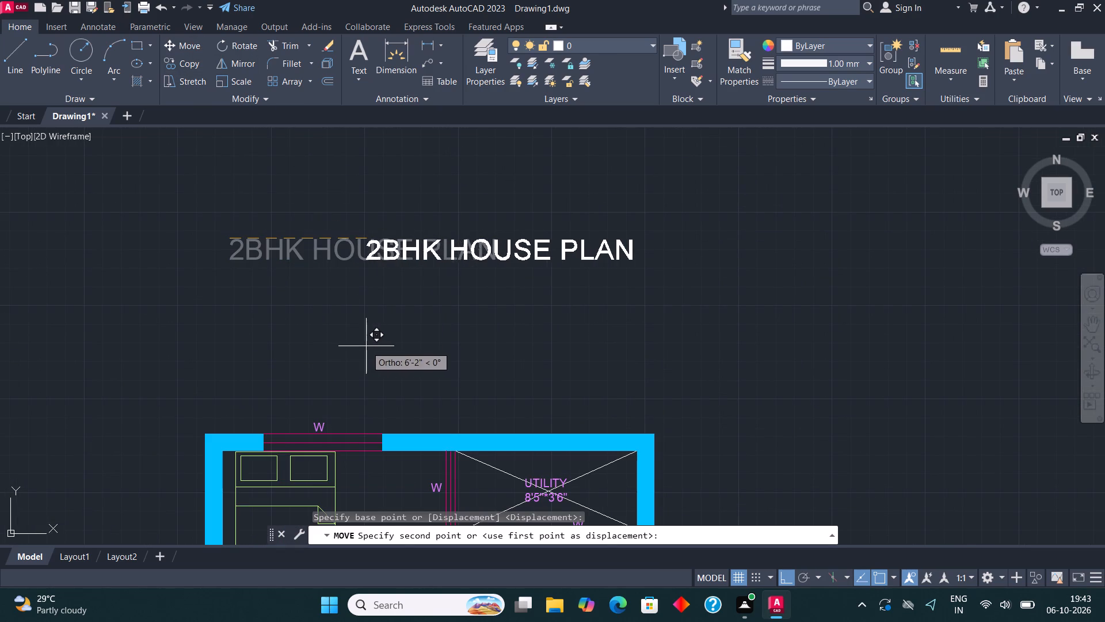
left_click(305, 362)
Review the whole floor plan from the title down to the ROAD label and arrows.
scroll(479, 260, "down", 1)
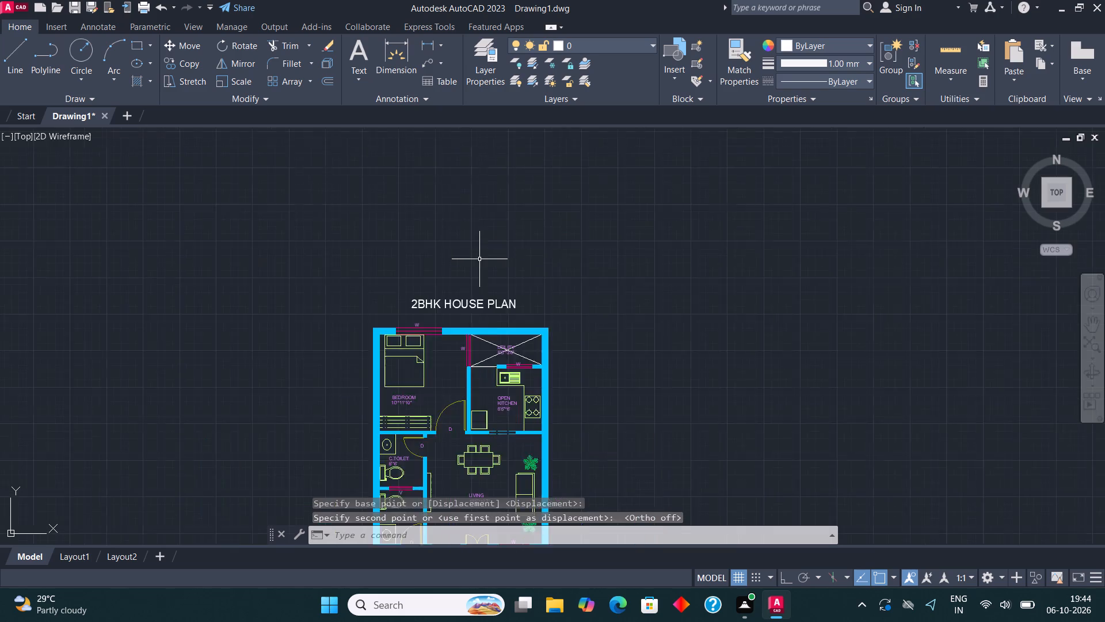
scroll(479, 259, "down", 2)
middle_click_drag(519, 405, 555, 298)
scroll(509, 355, "up", 2)
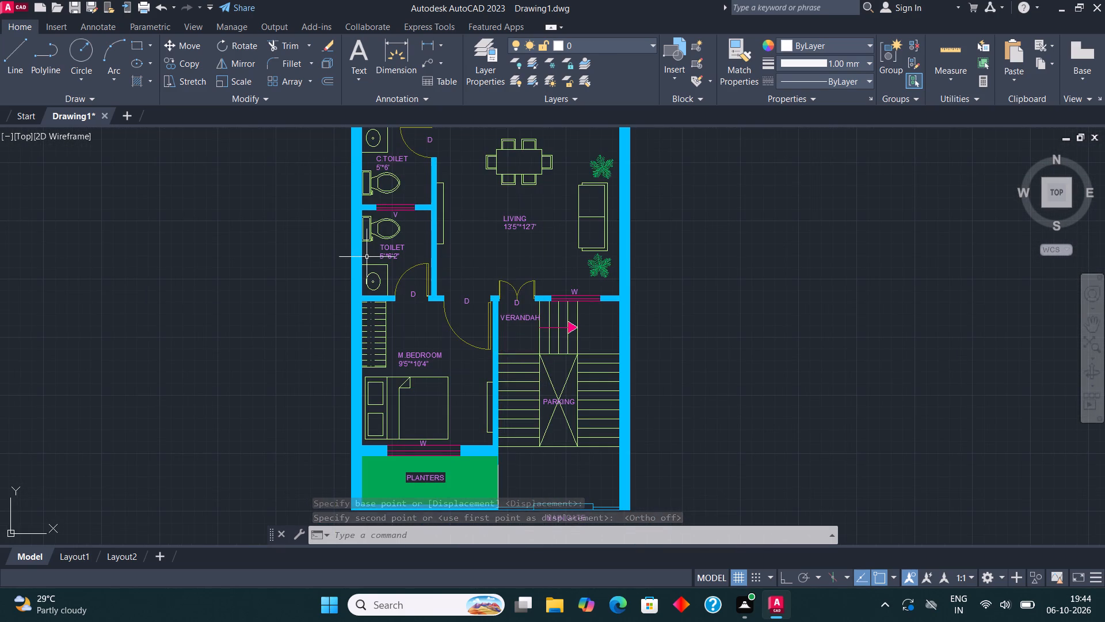
middle_click_drag(374, 246, 416, 237)
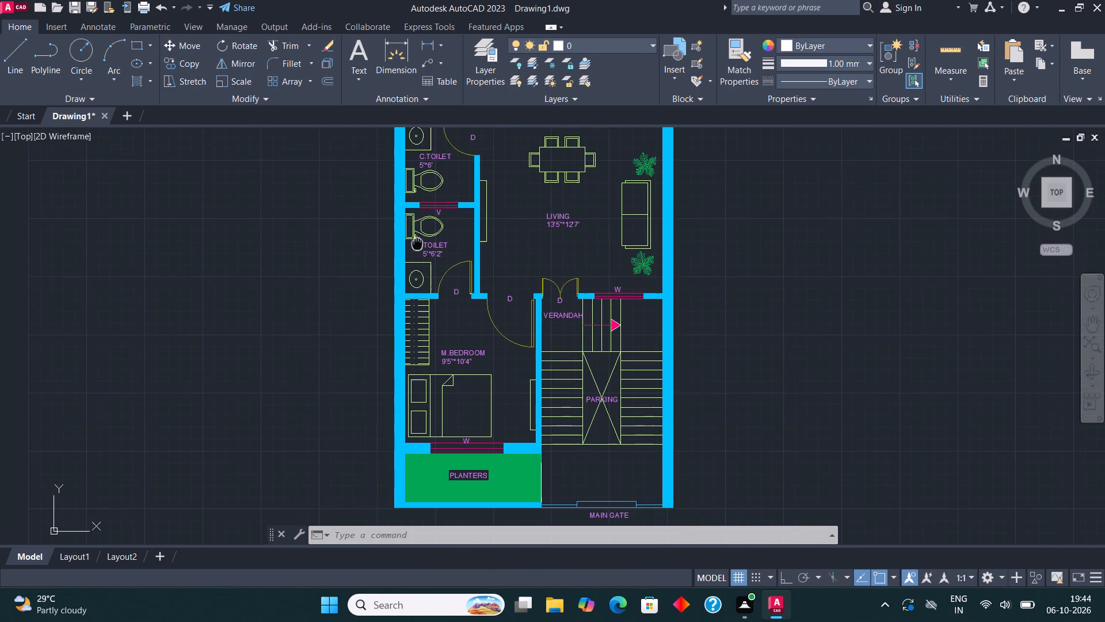
middle_click_drag(416, 237, 413, 219)
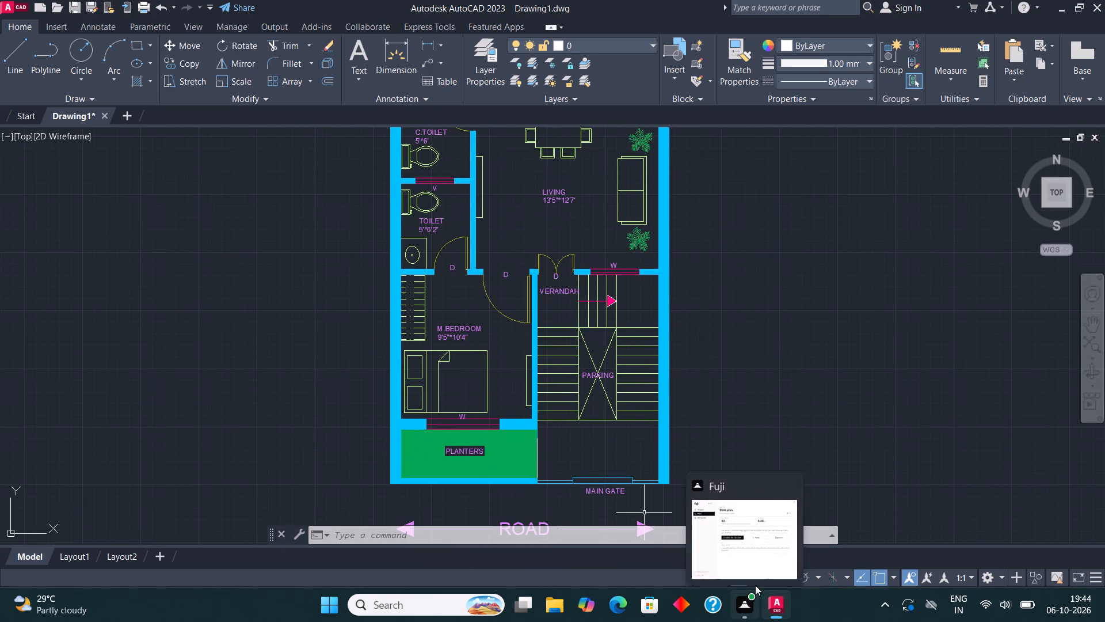
scroll(607, 340, "down", 1)
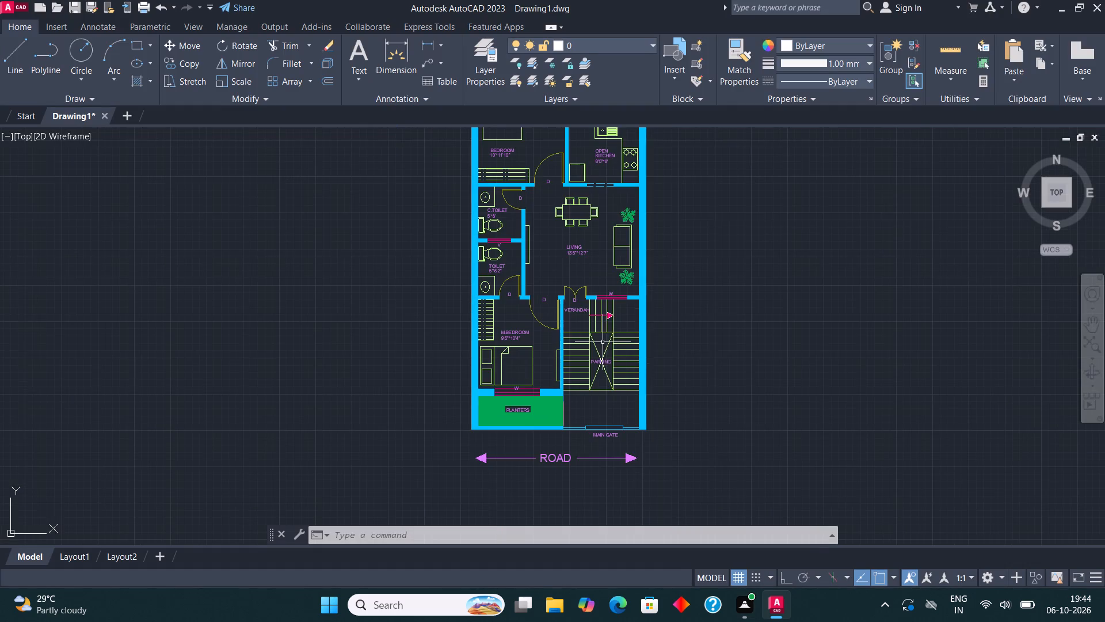
middle_click_drag(597, 346, 589, 372)
scroll(596, 365, "down", 1)
middle_click_drag(588, 368, 570, 381)
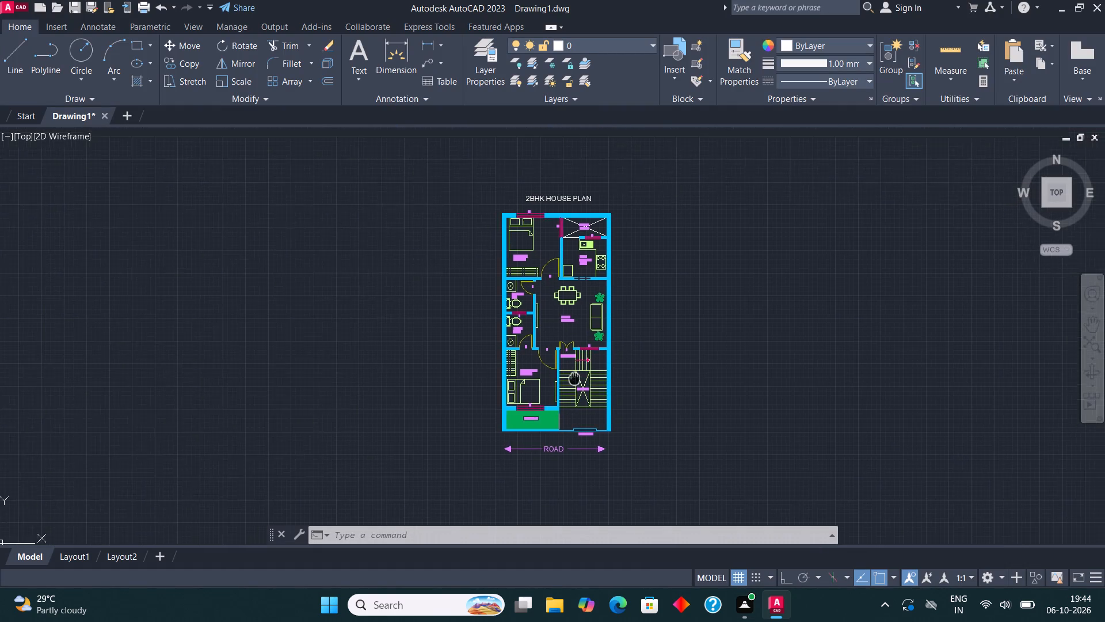
middle_click_drag(570, 381, 567, 381)
scroll(567, 380, "up", 1)
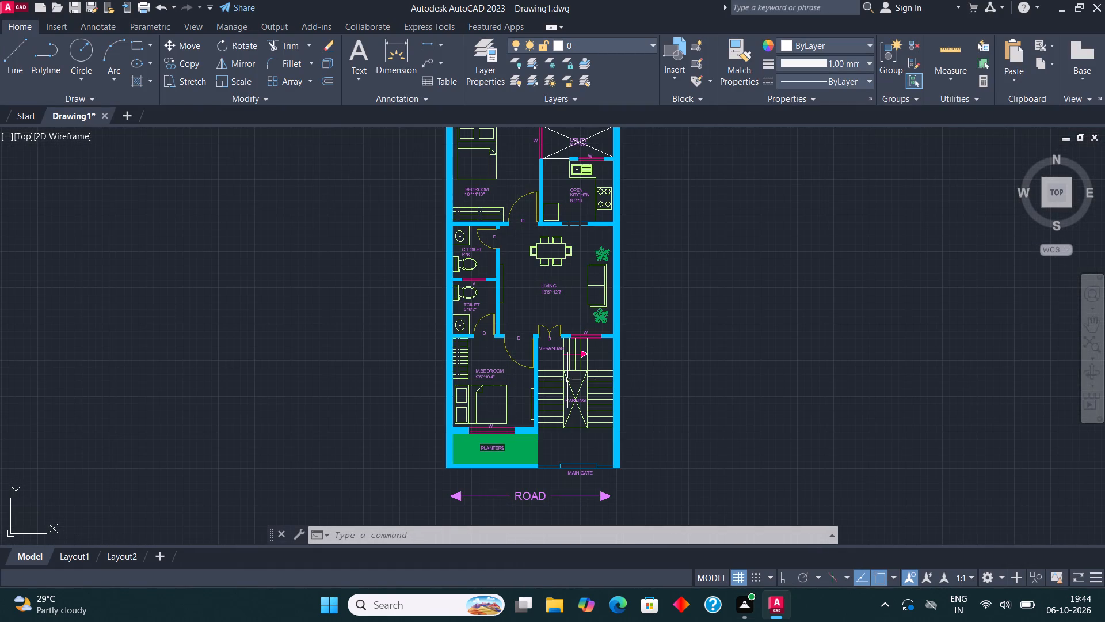
Save the drawing in the Downloads folder as "2BHK PLAN HOUSE" in AutoCAD 2018 Drawing format.
left_click(6, 8)
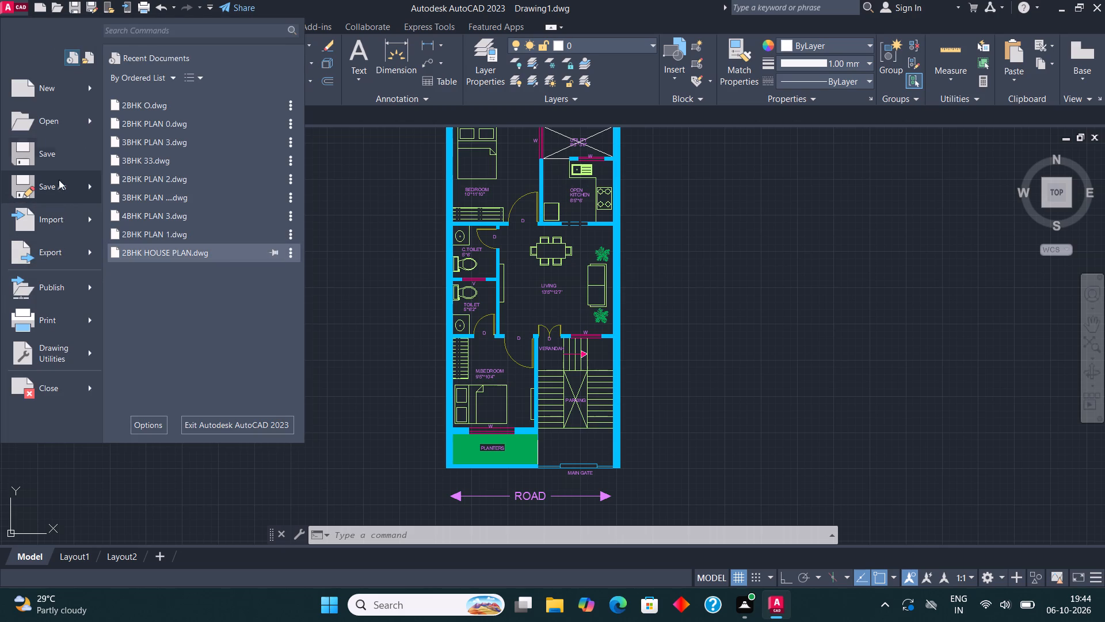
left_click(63, 157)
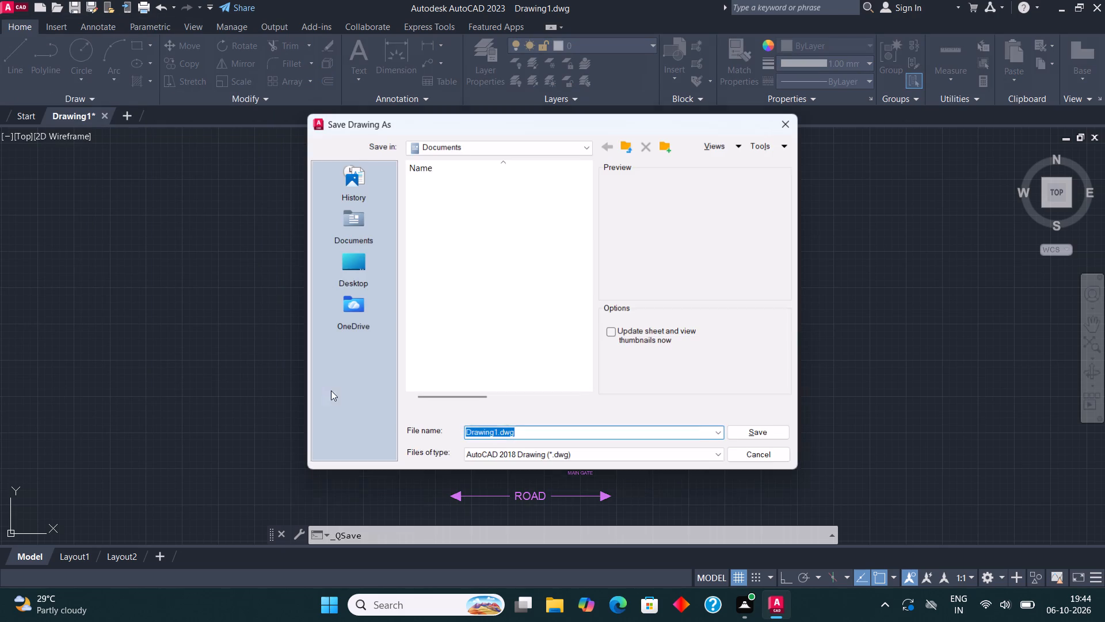
left_click(487, 145)
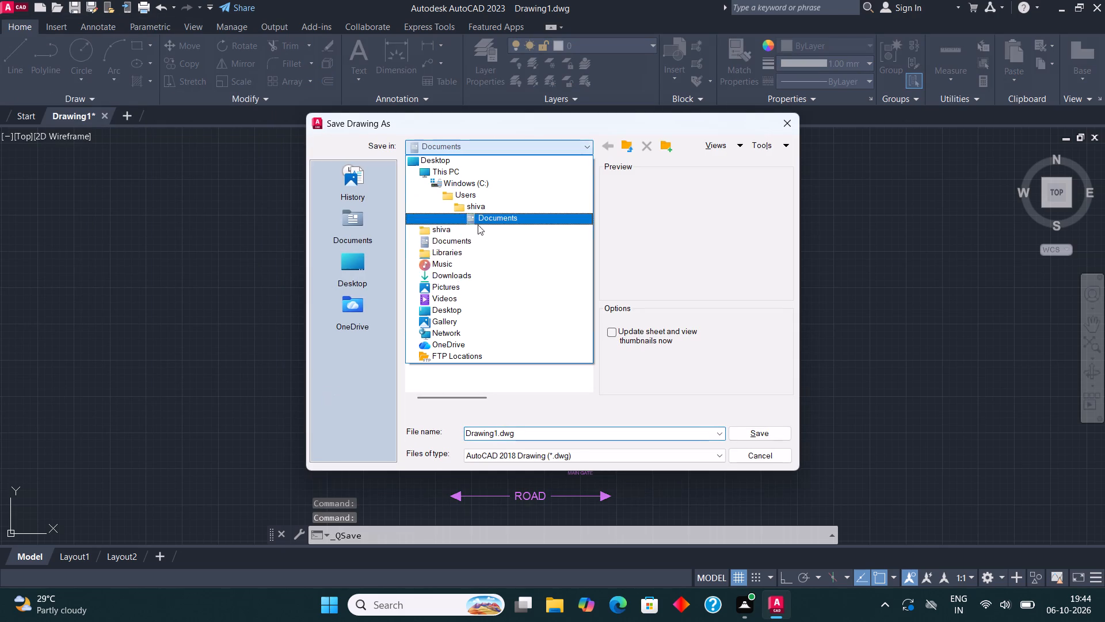
left_click(476, 271)
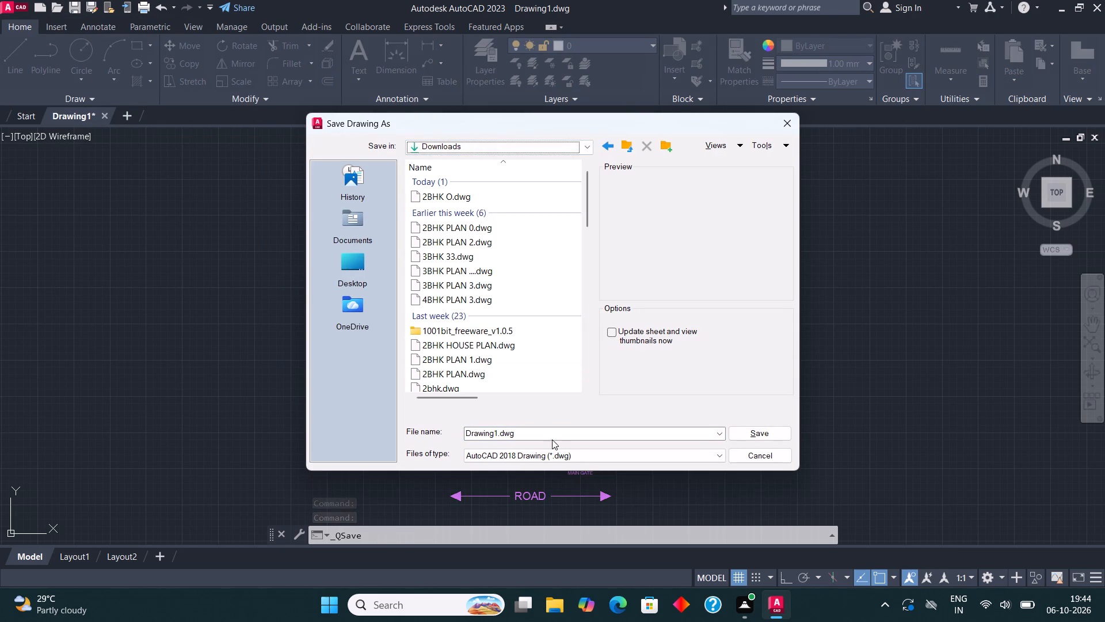
left_click(550, 433)
type("2BH")
type("K")
key("space")
type("PLAN HOUSE")
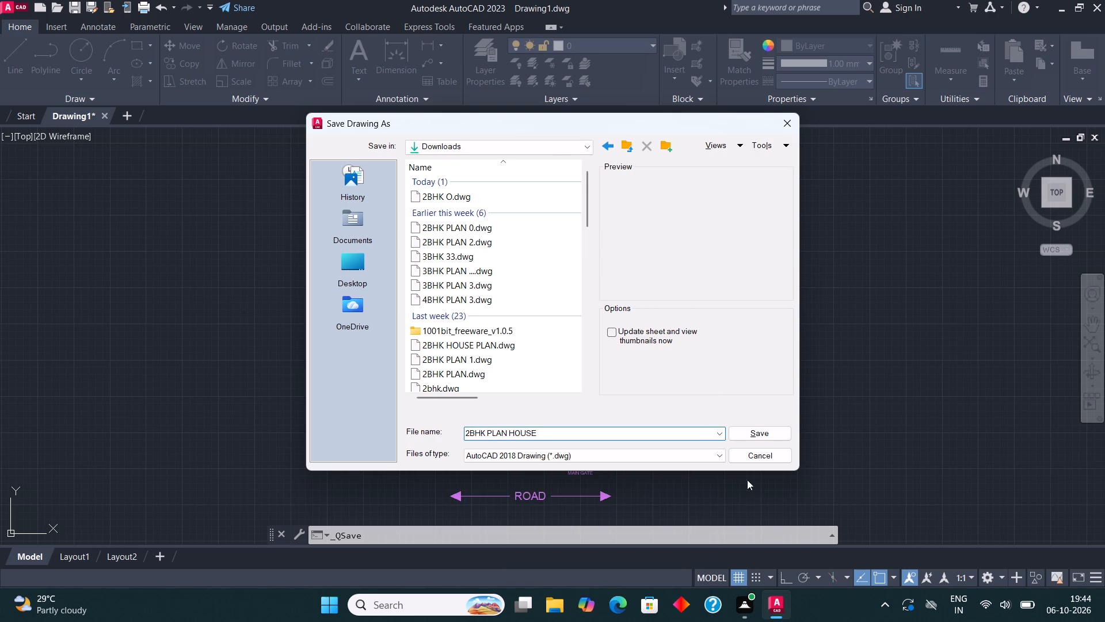
left_click(760, 434)
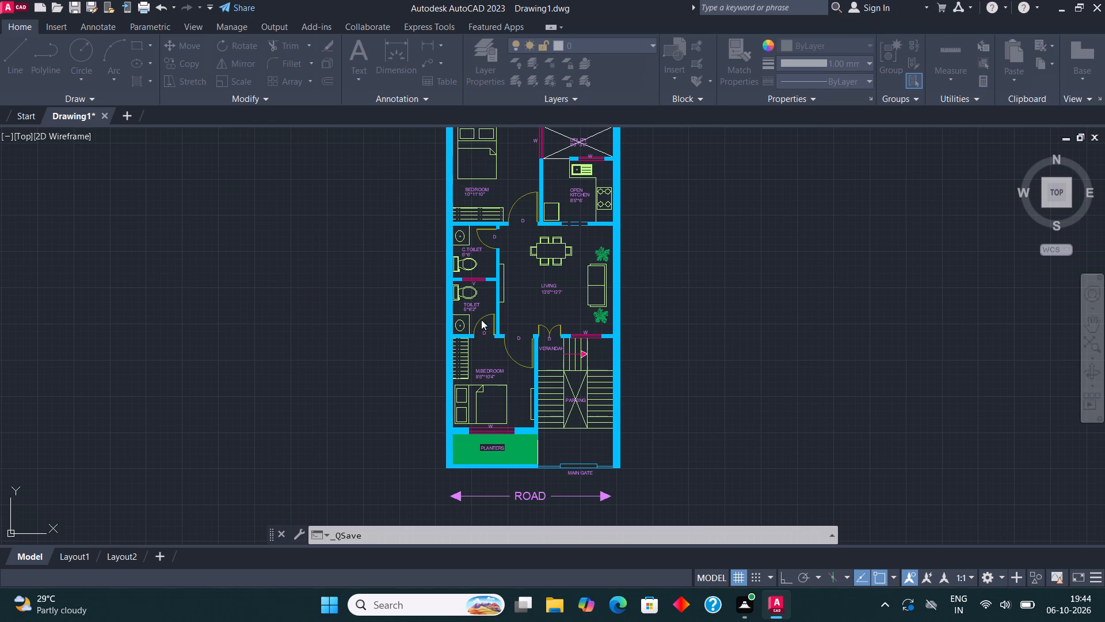
Set up a plot with AutoCAD PDF (High Quality Print).pc3 and a window plot area enclosing the whole plan, title and ROAD arrows.
scroll(559, 346, "down", 1)
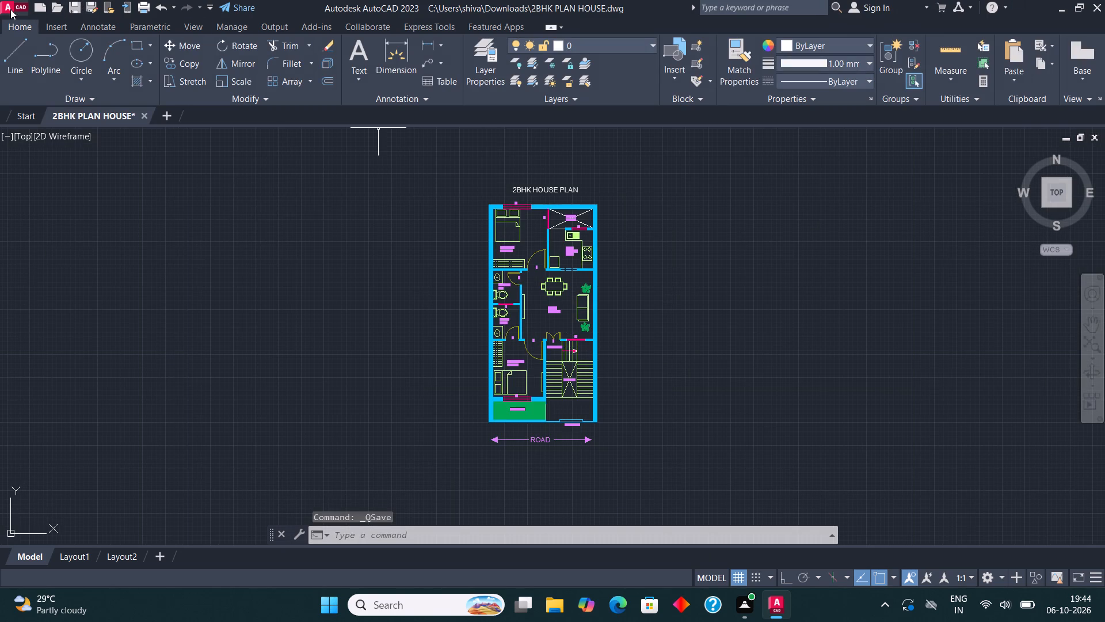
left_click(2, 6)
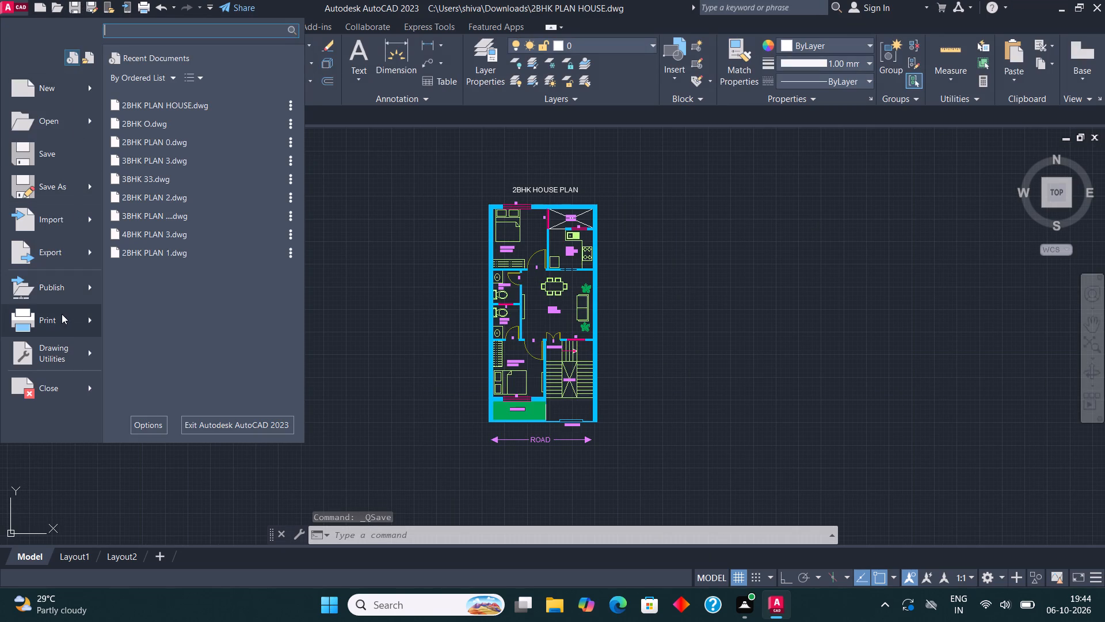
left_click(63, 317)
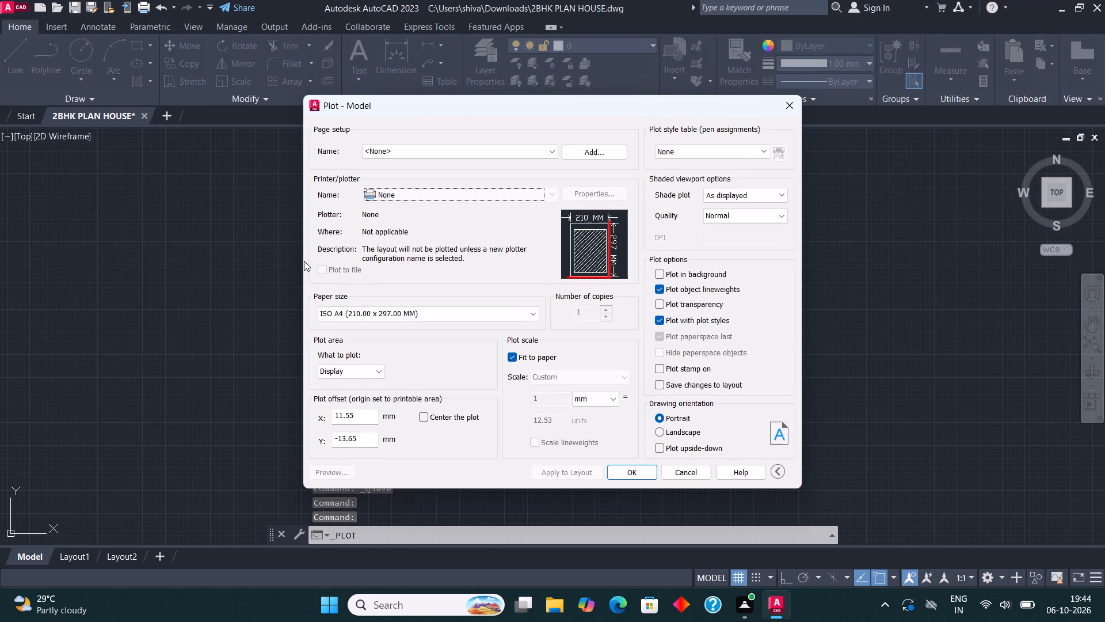
left_click(449, 198)
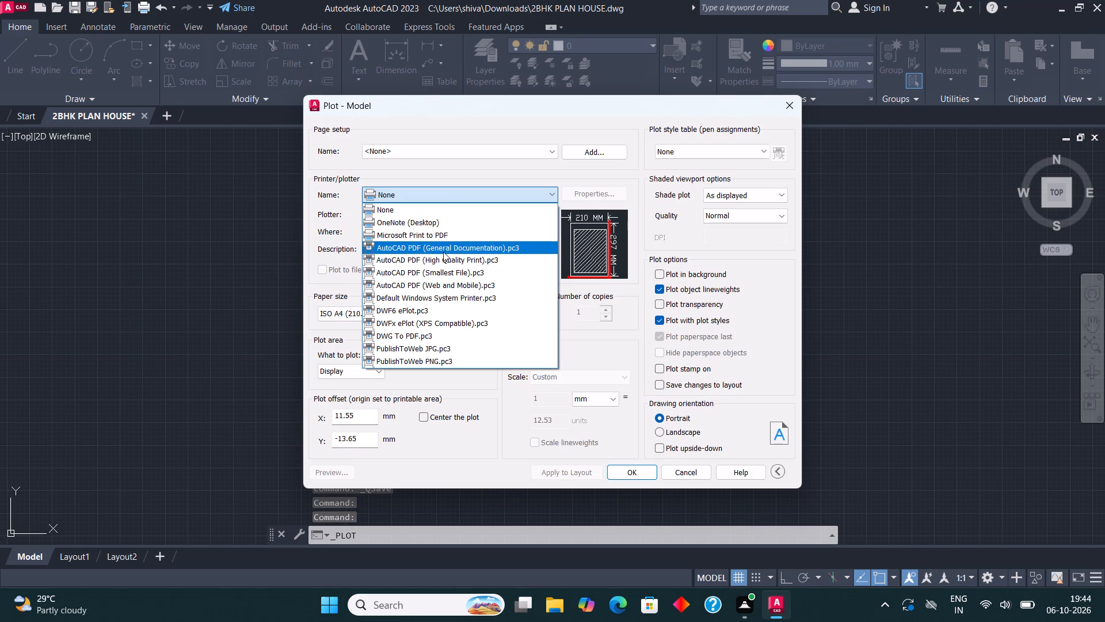
left_click(445, 260)
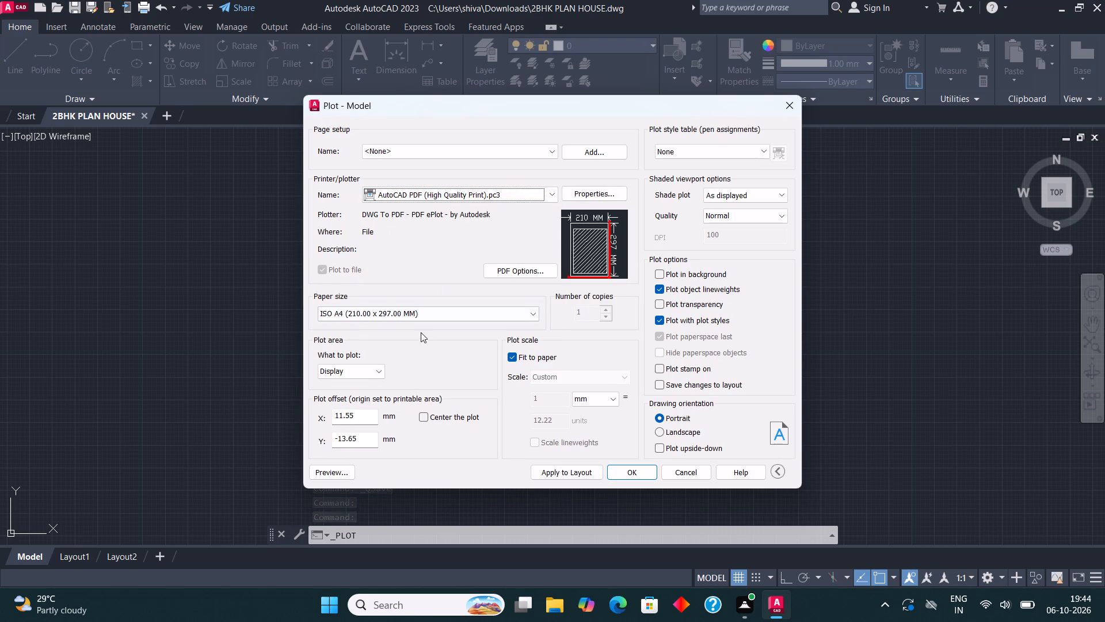
left_click(358, 374)
left_click(359, 414)
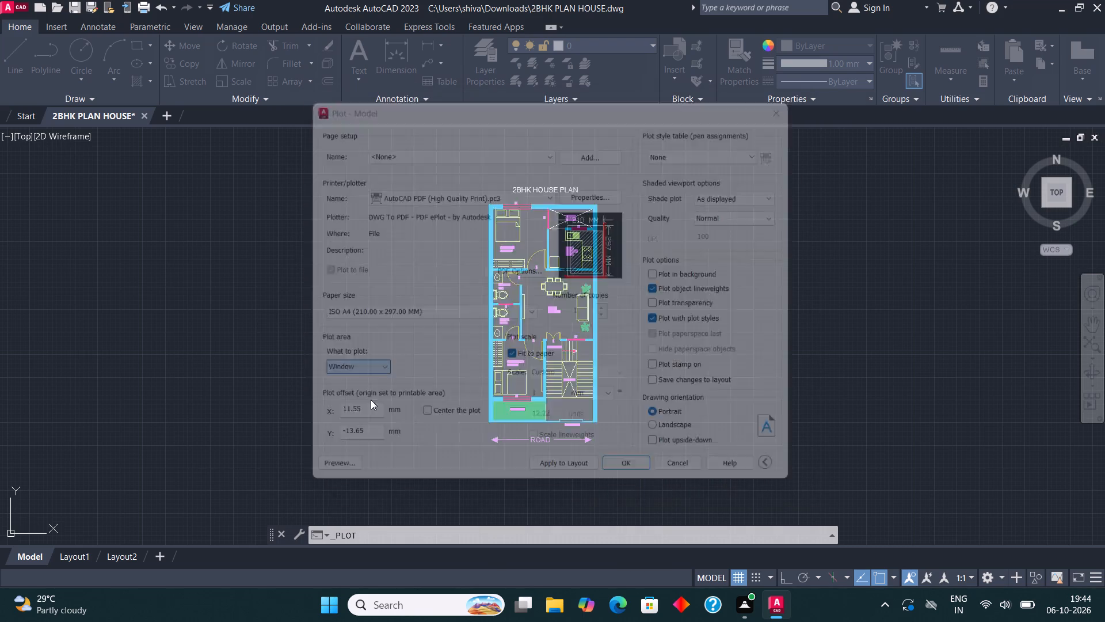
left_click_drag(442, 153, 581, 349)
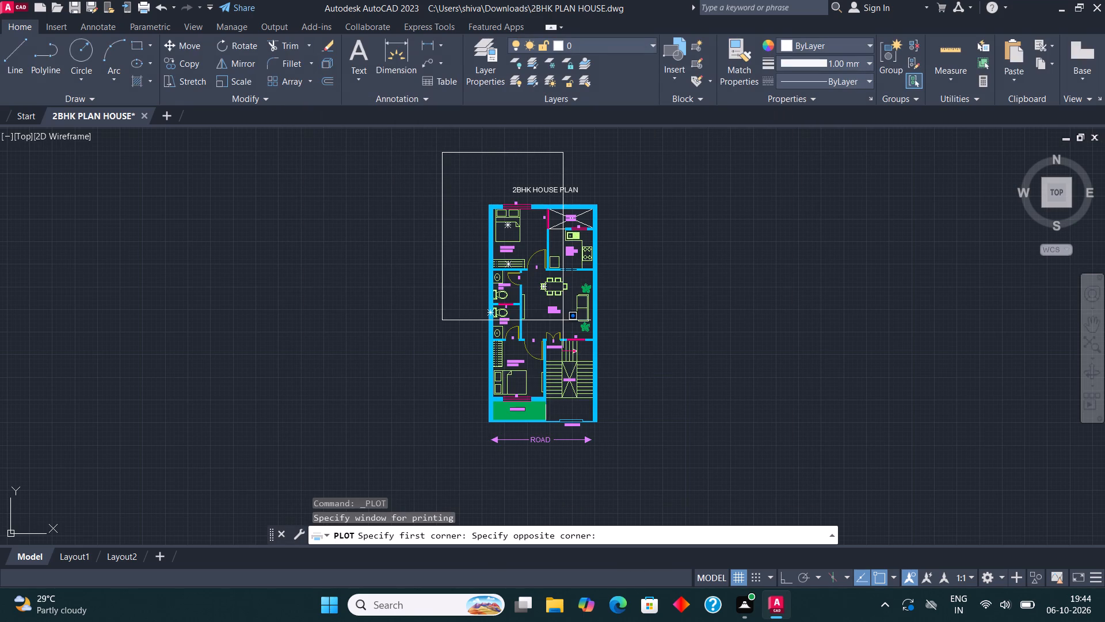
left_click_drag(581, 349, 646, 487)
left_click(646, 487)
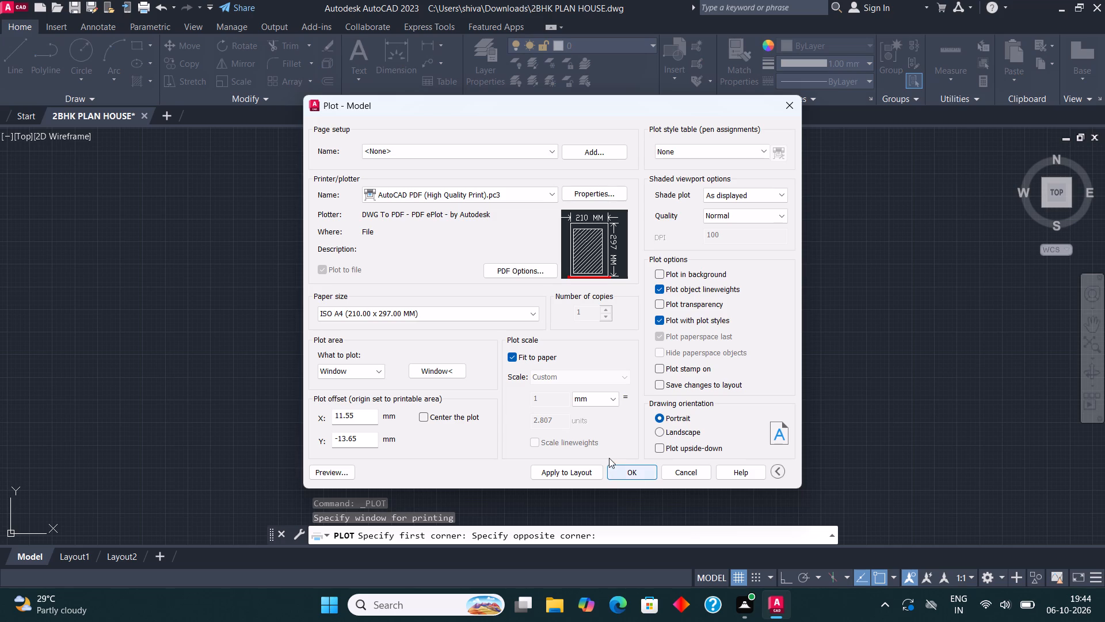
Plot the plan to the Downloads folder as "2BHK PLAN HOUSE-Model.pdf".
left_click(621, 476)
left_click(475, 146)
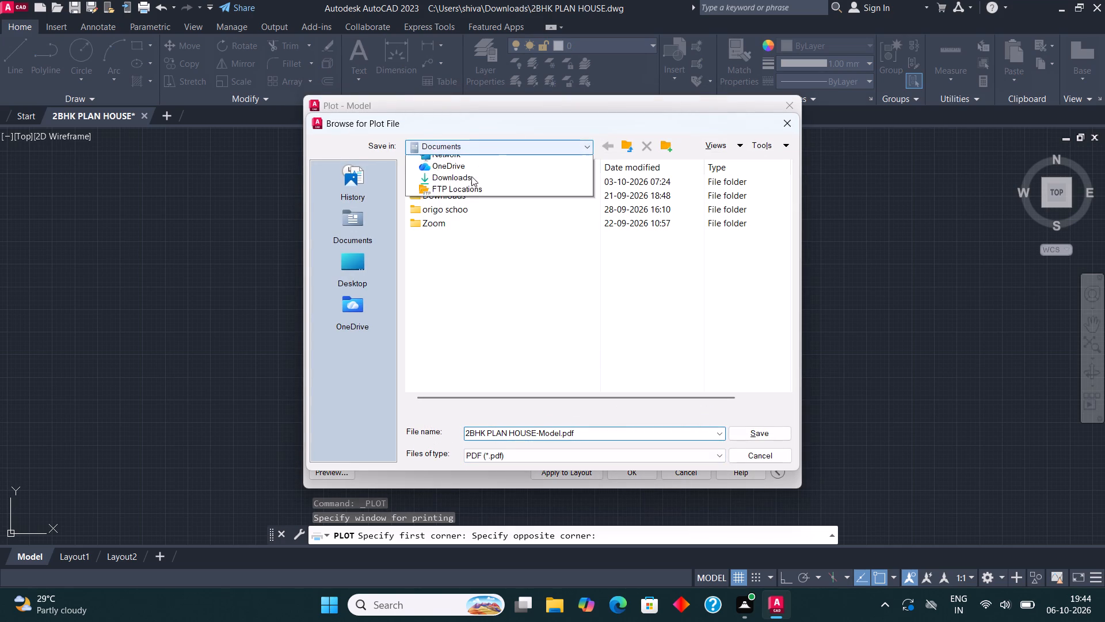
left_click(479, 280)
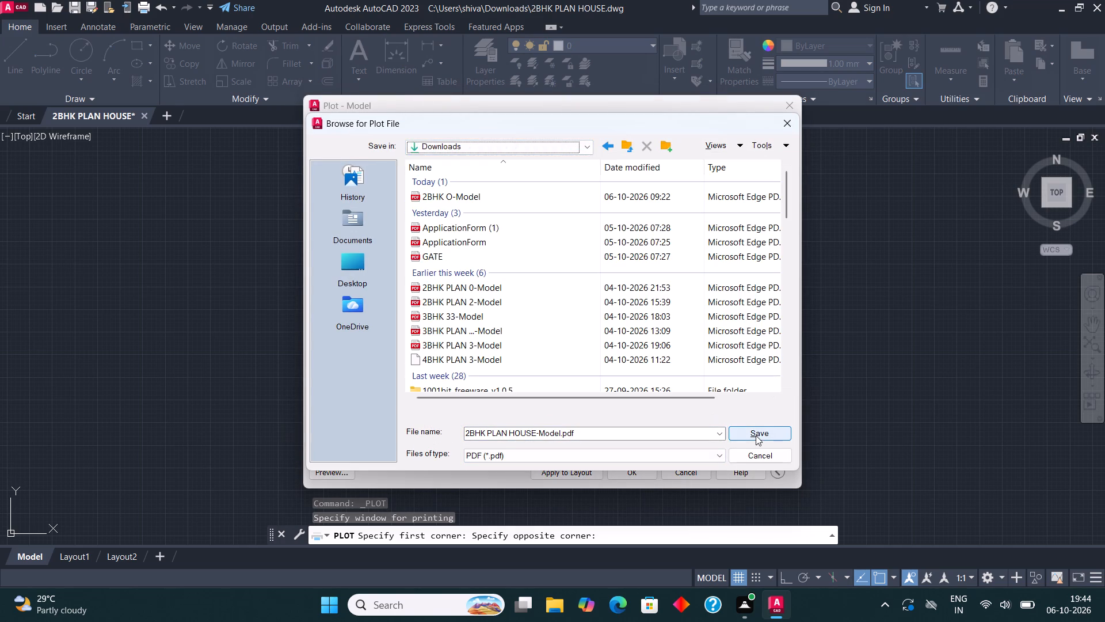
left_click(756, 436)
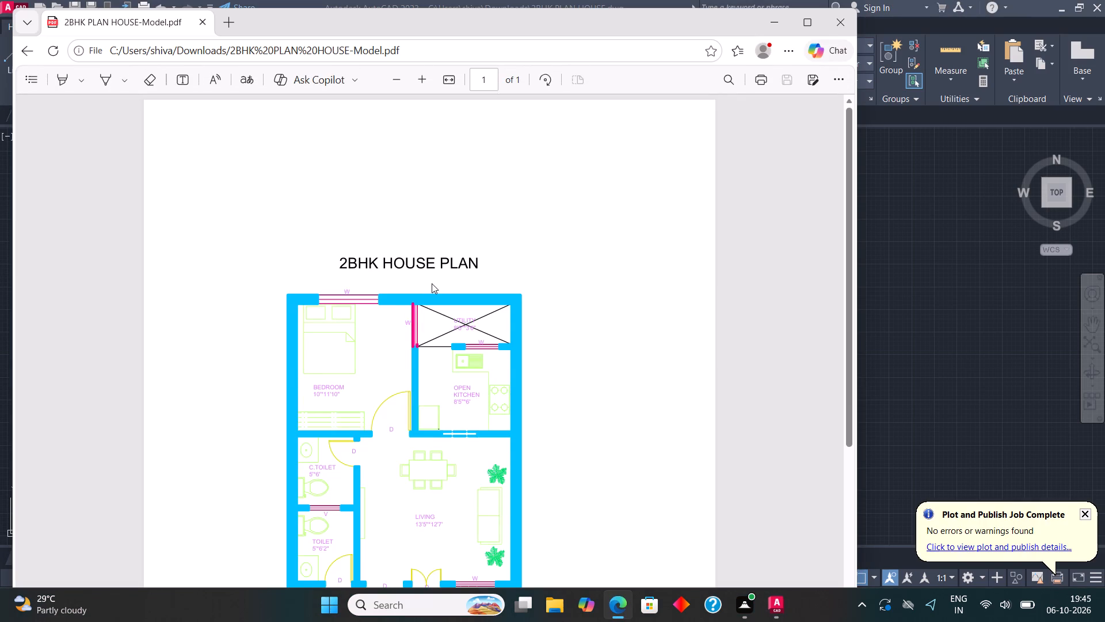
Check the plotted PDF in Microsoft Edge from the title down to the ROAD label, and close it.
scroll(430, 290, "down", 5)
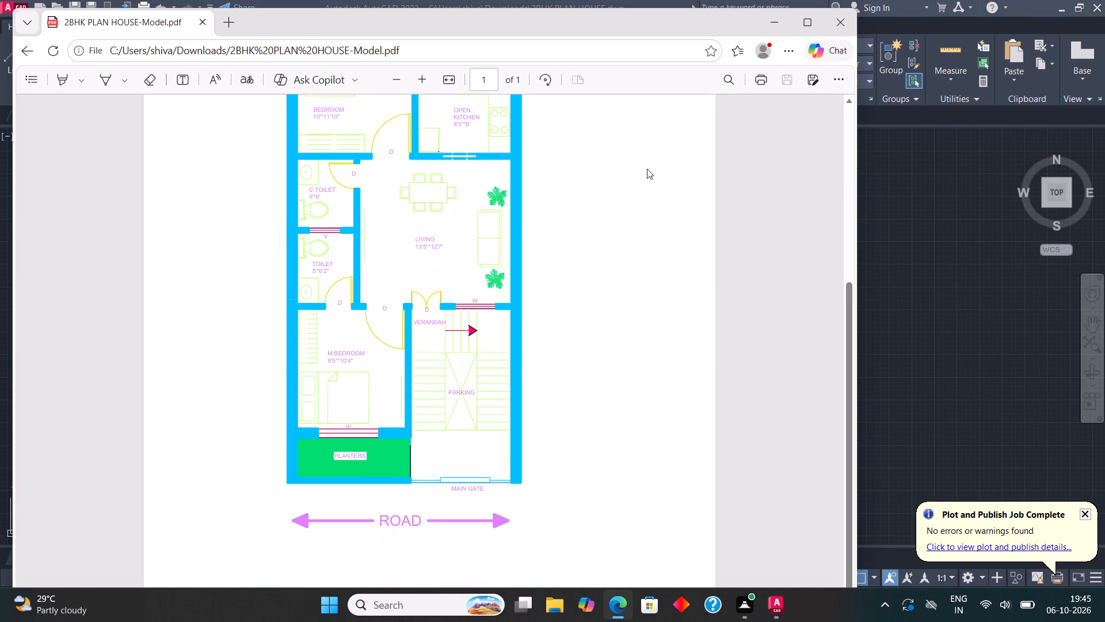
left_click(831, 24)
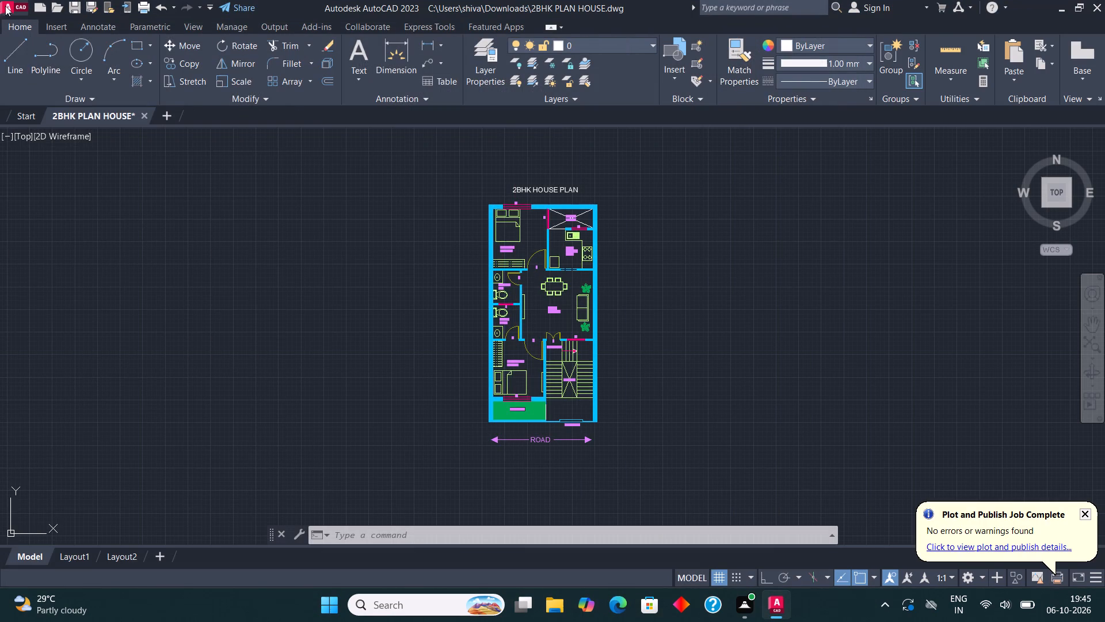
Export the drawing in DWF format to the Downloads folder as "2BHK PLAN HOUSE.dwf".
left_click(0, 6)
left_click(56, 246)
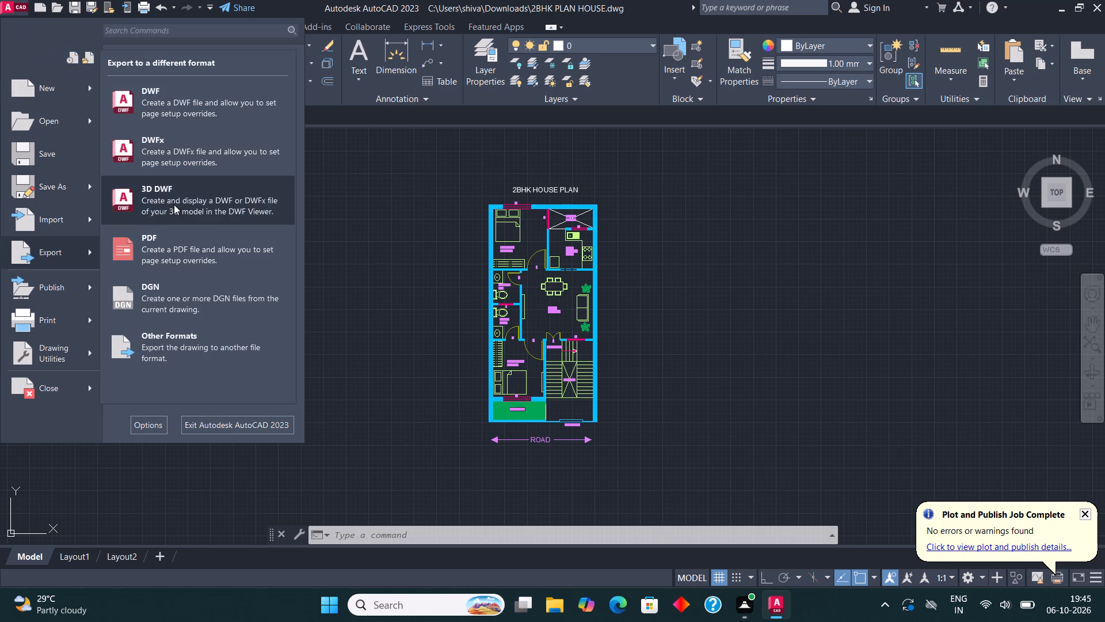
left_click(192, 94)
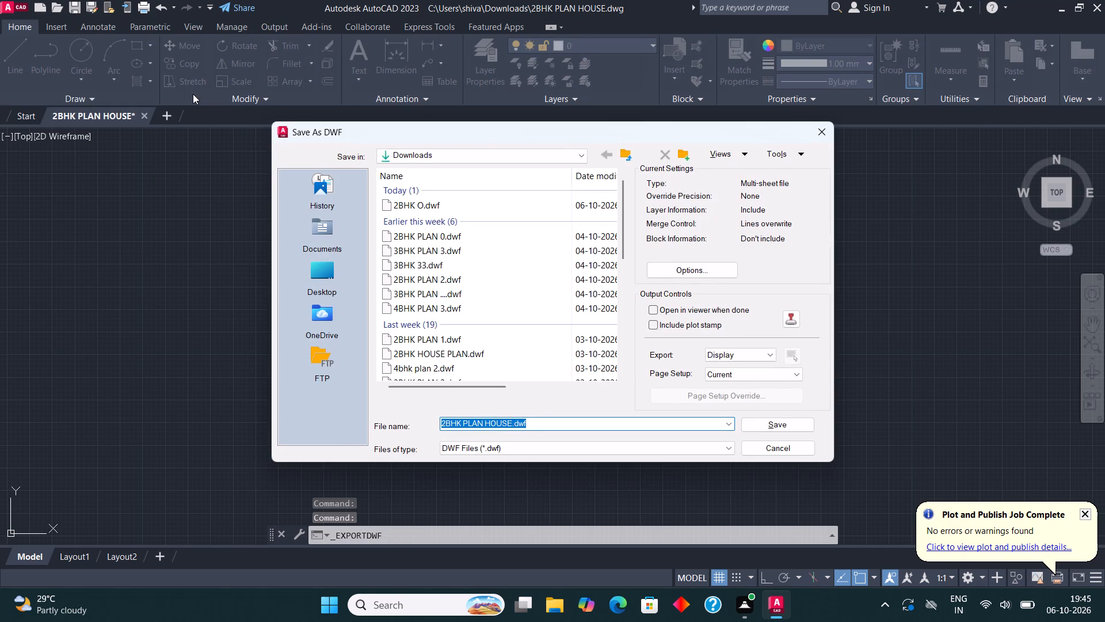
left_click(749, 422)
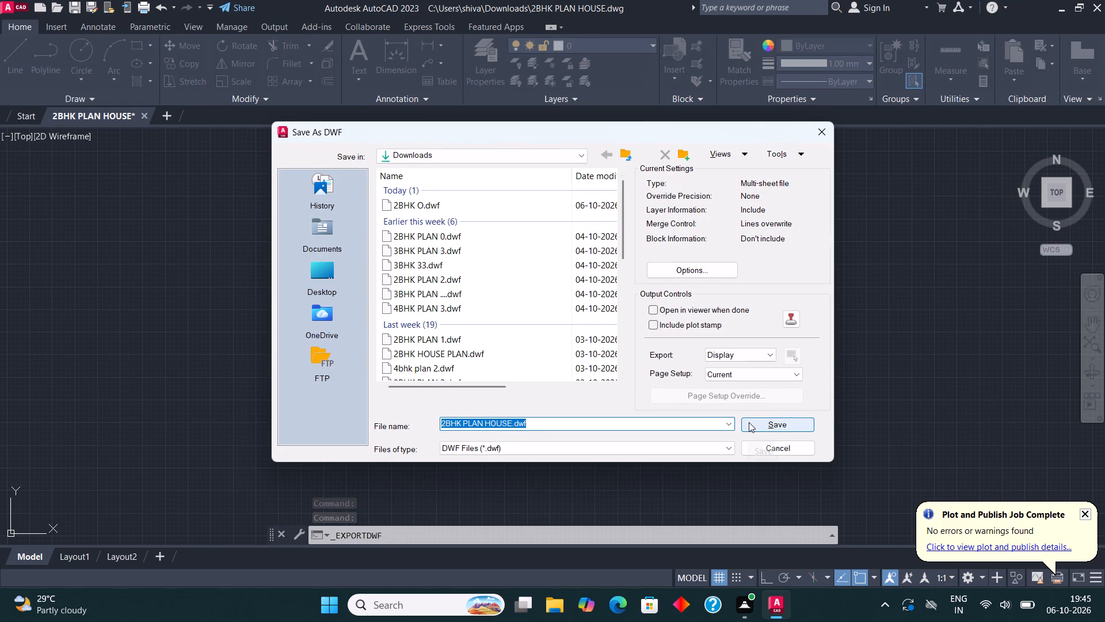